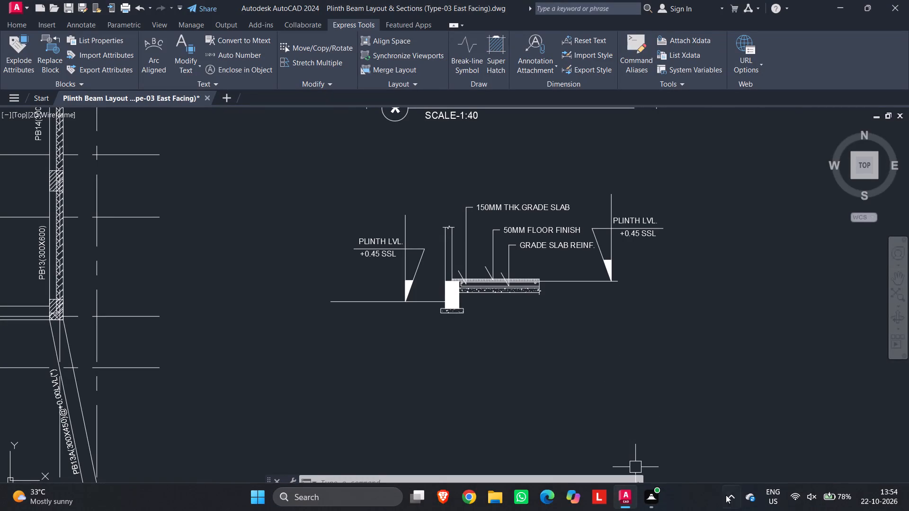
# Draw an L-shaped leader below the grade slab's concrete bed, with a vertical line about 200 units long and a shorter-looking horizontal tail.
pyautogui.scroll(2, 499, 316)
pyautogui.moveTo(499, 316); pyautogui.dragTo(532, 247, button='middle')
pyautogui.scroll(1, 532, 247)
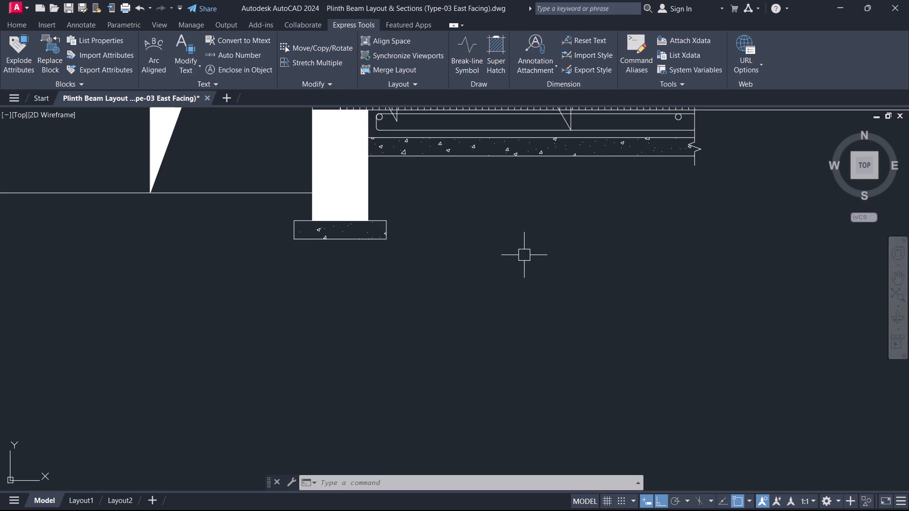
pyautogui.scroll(1, 567, 174)
pyautogui.moveTo(564, 192); pyautogui.dragTo(510, 321, button='middle')
pyautogui.scroll(-3, 499, 342)
pyautogui.scroll(3, 500, 319)
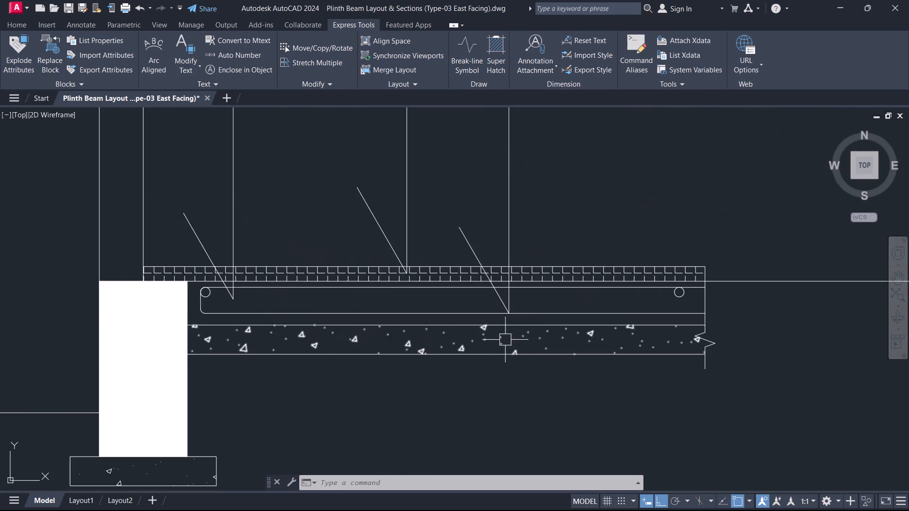
pyautogui.moveTo(510, 391); pyautogui.dragTo(501, 286, button='middle')
pyautogui.press('l')
pyautogui.press('space')
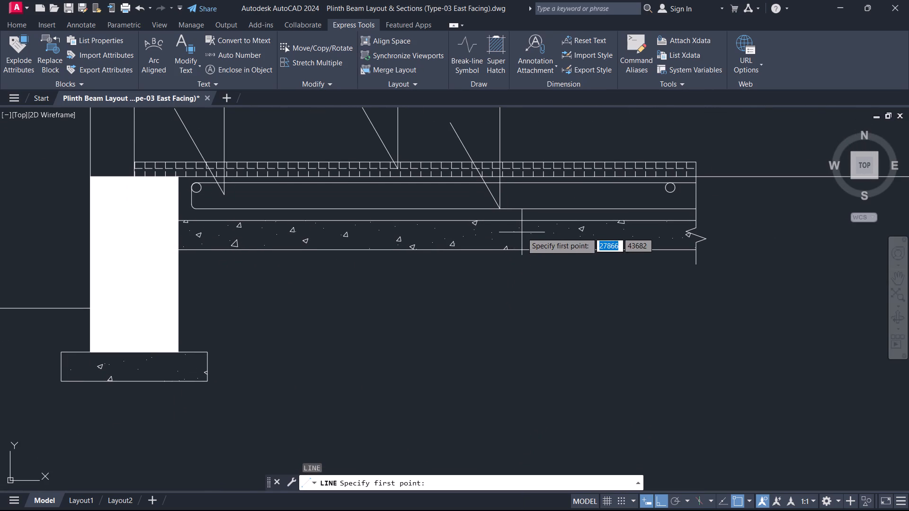
pyautogui.scroll(1, 521, 269)
pyautogui.click(526, 277)
pyautogui.scroll(-1, 528, 345)
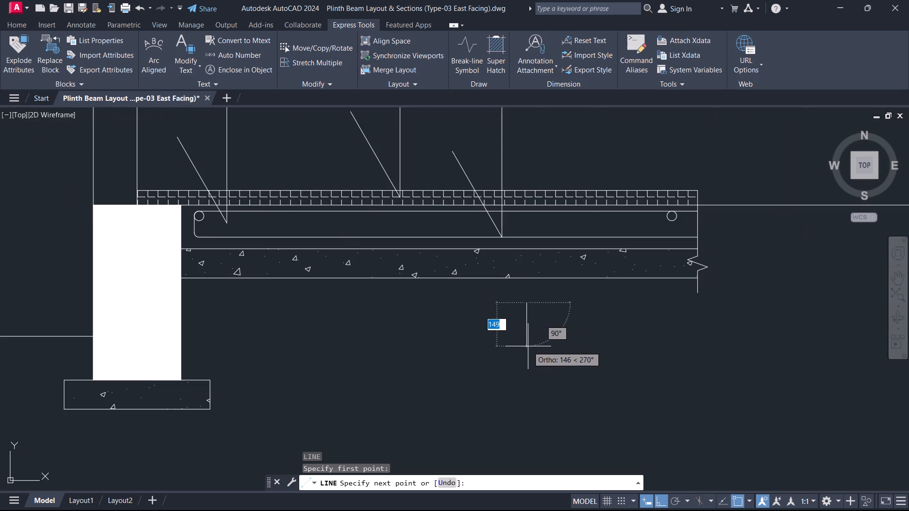
pyautogui.middleClick(529, 274)
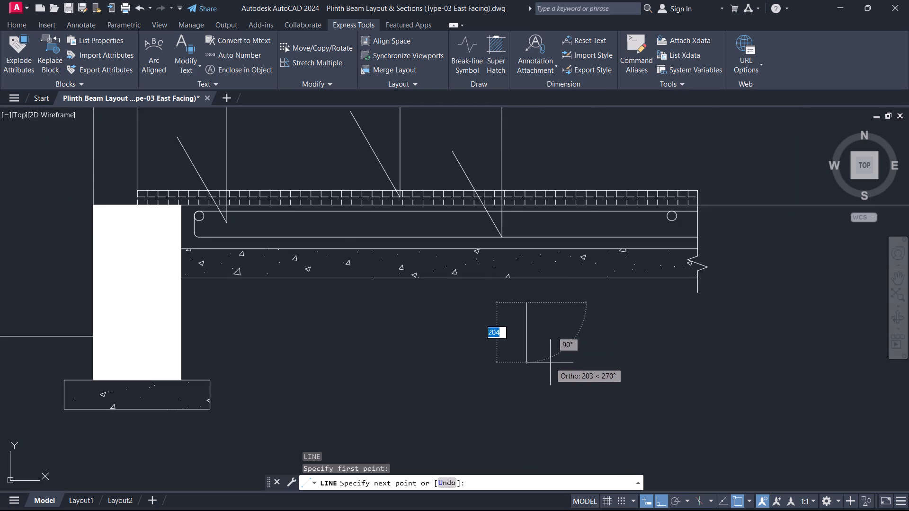
pyautogui.click(548, 366)
pyautogui.click(599, 370)
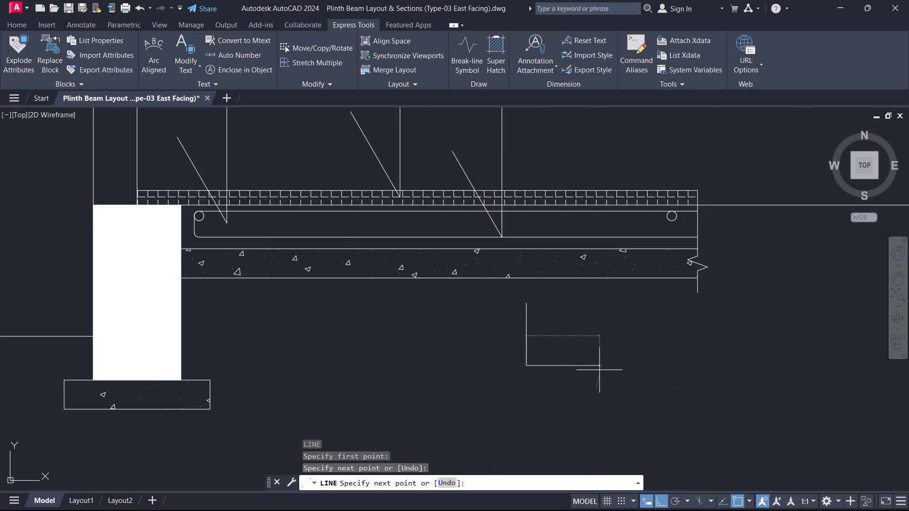
pyautogui.press('Escape')
# Draw a 3-sided polygon inscribed in a circle of about 20 units radius at the leader's upper end as an arrowhead.
pyautogui.write('POL')
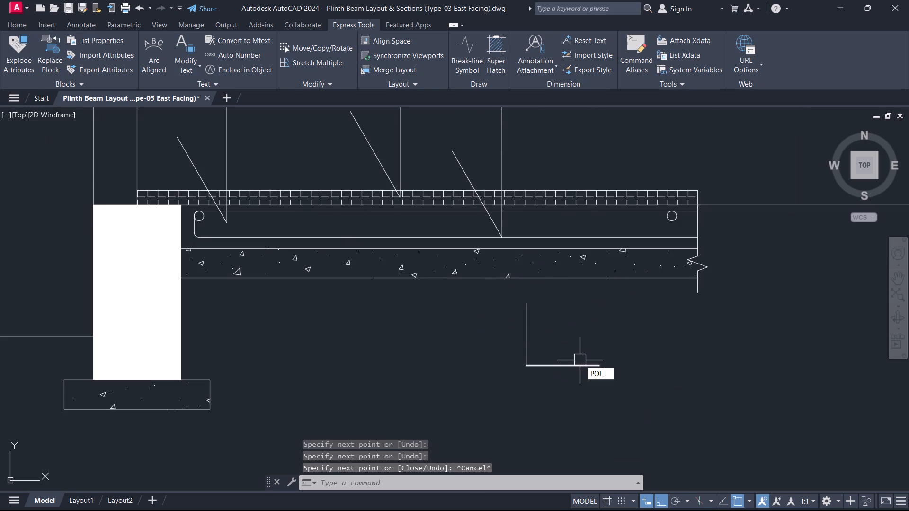
pyautogui.press('space')
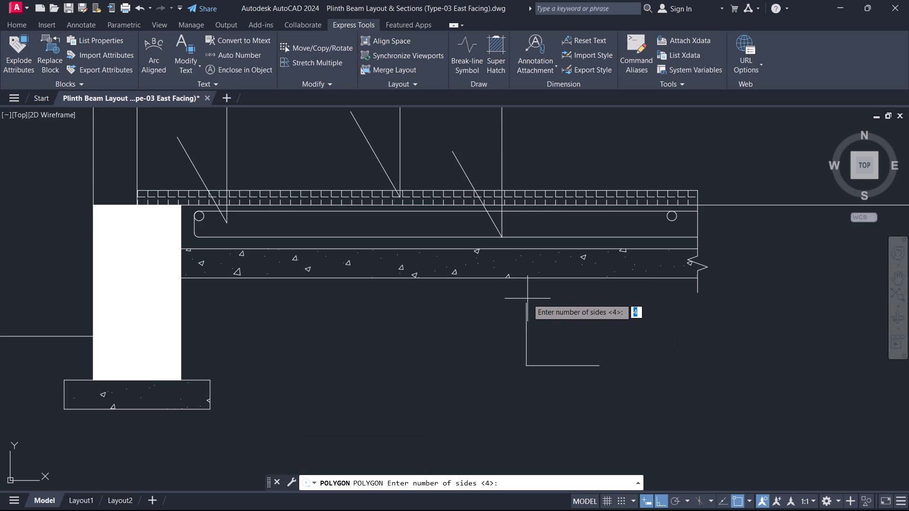
pyautogui.press('3')
pyautogui.press('Return')
pyautogui.click(529, 303)
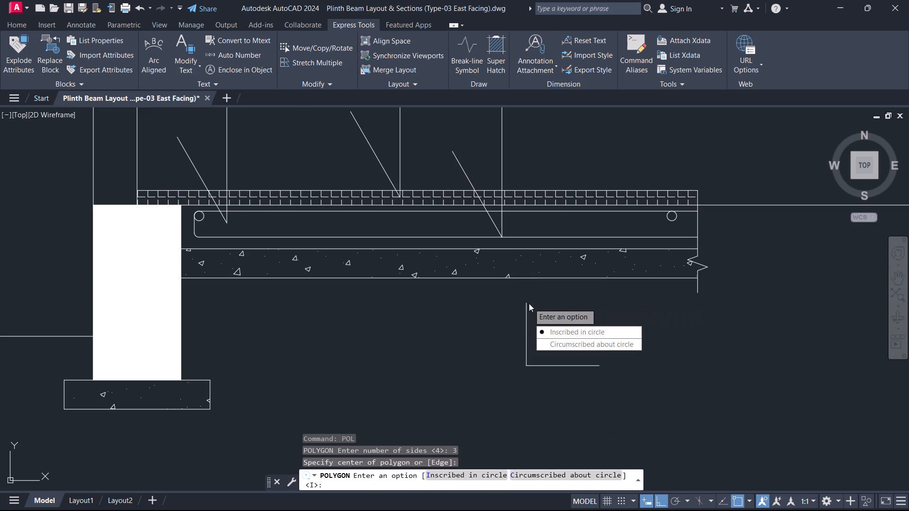
pyautogui.scroll(1, 529, 303)
pyautogui.moveTo(565, 332); pyautogui.dragTo(529, 303)
pyautogui.scroll(2, 514, 296)
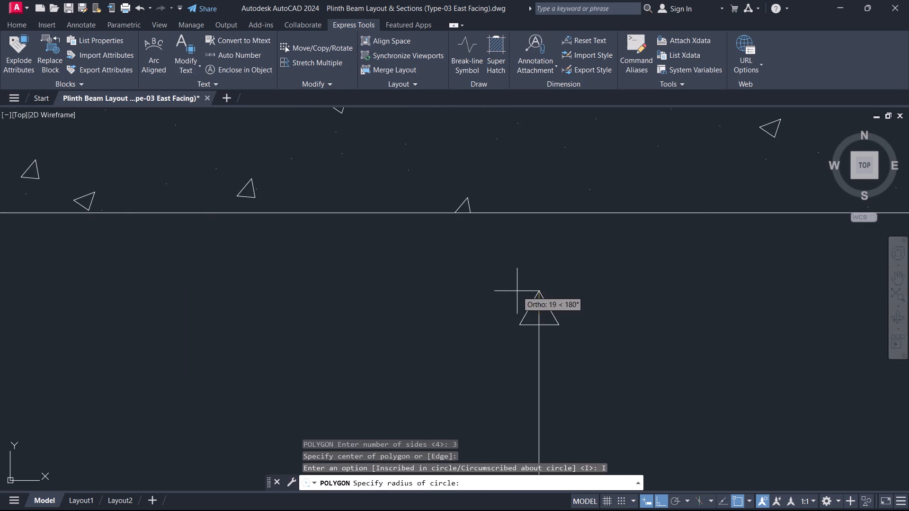
pyautogui.click(542, 289)
pyautogui.press('Escape')
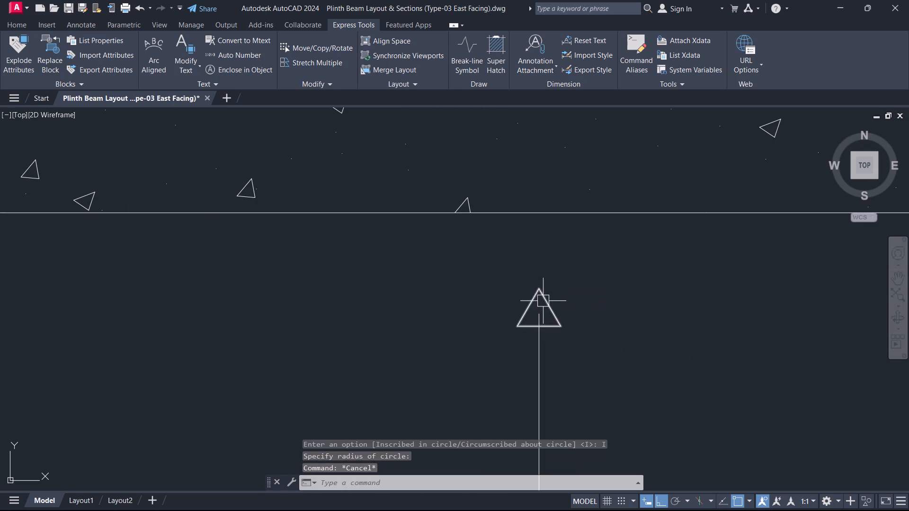
# Trim the part of the leader's vertical line that lies inside the triangle.
pyautogui.scroll(1, 546, 310)
pyautogui.press('t')
pyautogui.write('R')
pyautogui.press('space')
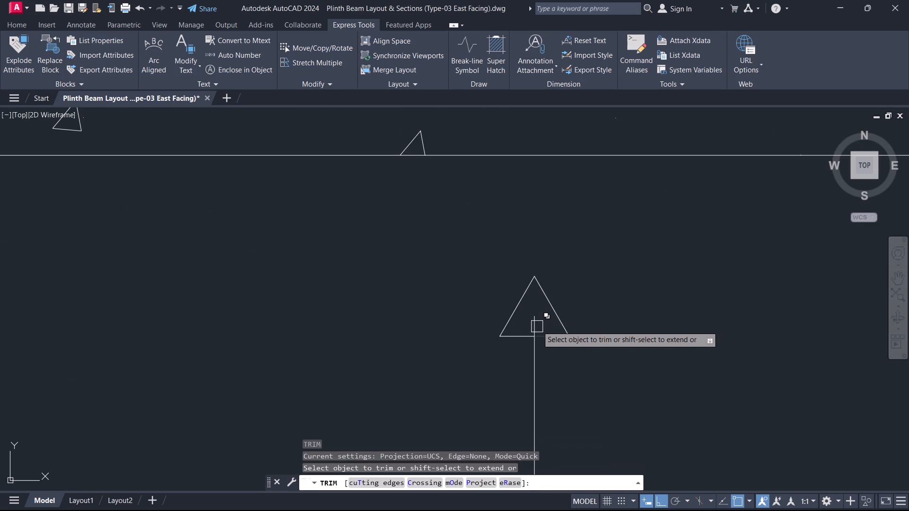
pyautogui.click(537, 326)
pyautogui.press('Escape')
# Fill the triangular arrowhead with a SOLID hatch.
pyautogui.write('H')
pyautogui.press('space')
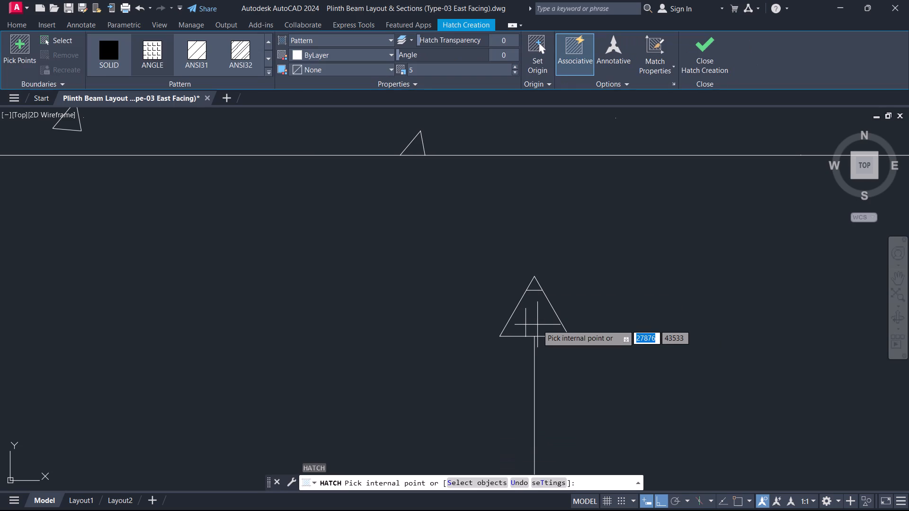
pyautogui.click(108, 67)
pyautogui.click(545, 319)
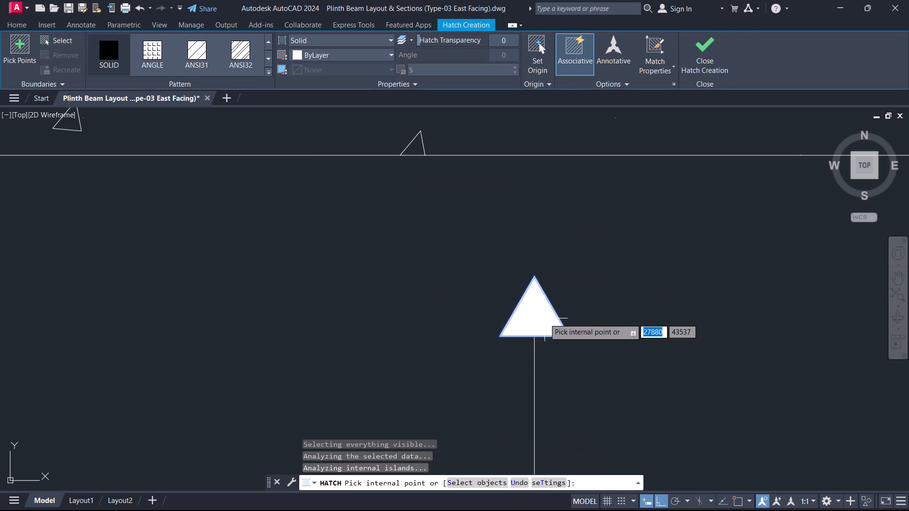
pyautogui.press('Escape')
# Move the whole arrow leader straight up so its arrowhead sits in the bottom of the concrete bed below the grade slab.
pyautogui.scroll(-6, 561, 352)
pyautogui.scroll(1, 581, 377)
pyautogui.moveTo(581, 377); pyautogui.dragTo(603, 335, button='middle')
pyautogui.scroll(2, 603, 335)
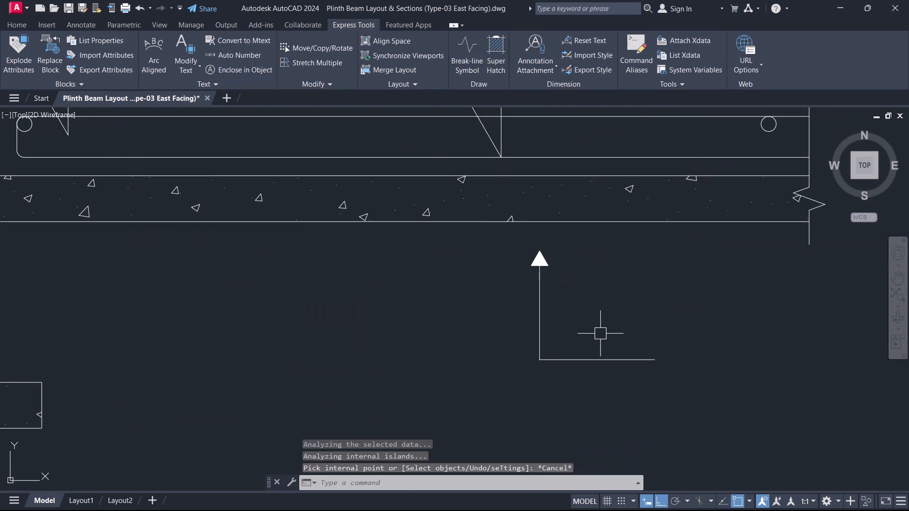
pyautogui.moveTo(600, 334); pyautogui.dragTo(594, 332)
pyautogui.click(500, 240)
pyautogui.moveTo(640, 391); pyautogui.dragTo(636, 386)
pyautogui.click(615, 353)
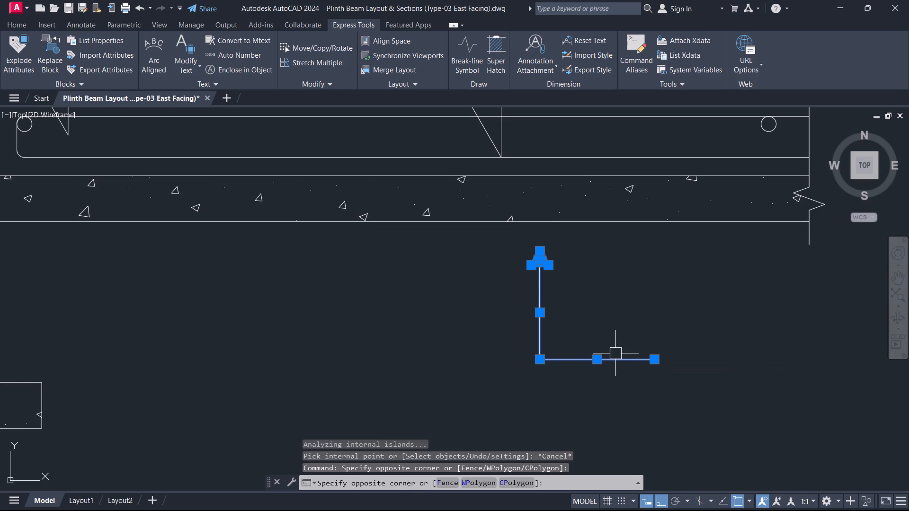
pyautogui.write('M')
pyautogui.press('space')
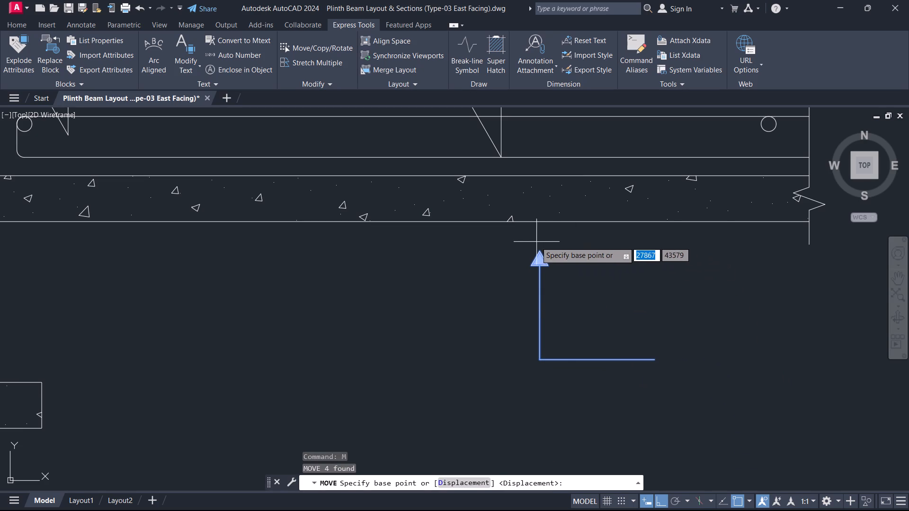
pyautogui.scroll(3, 533, 241)
pyautogui.moveTo(548, 282); pyautogui.dragTo(554, 274)
pyautogui.scroll(-3, 558, 202)
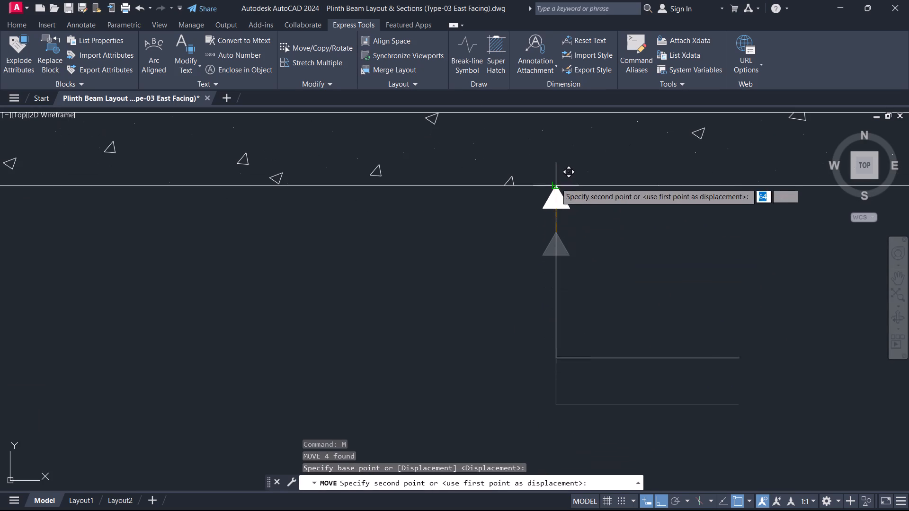
pyautogui.click(555, 160)
pyautogui.press('Escape')
# Copy the left plinth level marker's +0.45 SSL text to the end of the new leader's horizontal line, with Ortho off.
pyautogui.scroll(-5, 572, 226)
pyautogui.scroll(2, 587, 283)
pyautogui.scroll(1, 592, 203)
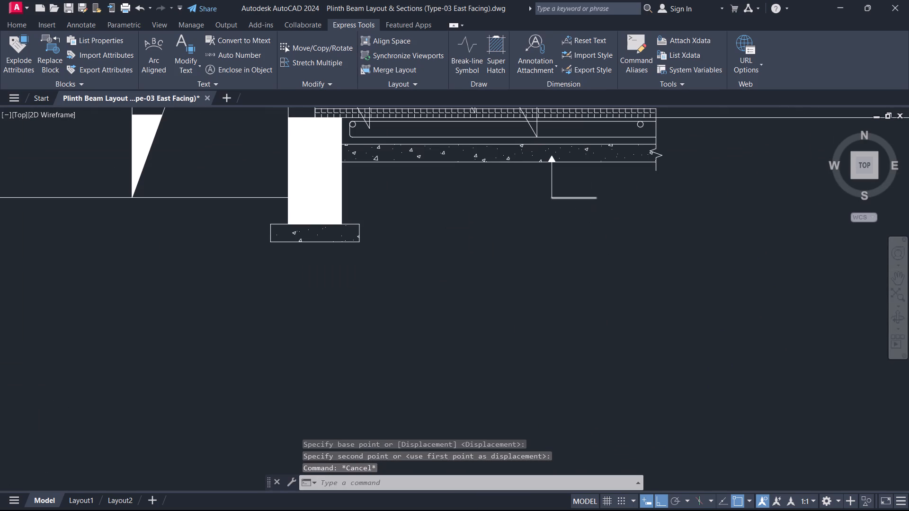
pyautogui.scroll(-1, 592, 203)
pyautogui.moveTo(592, 203); pyautogui.dragTo(596, 356, button='middle')
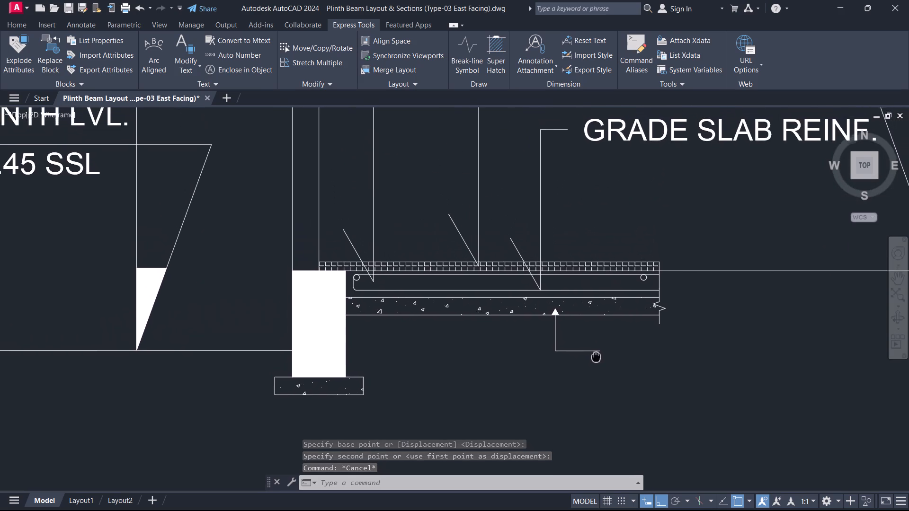
pyautogui.moveTo(596, 356); pyautogui.dragTo(615, 411, button='middle')
pyautogui.scroll(-3, 580, 209)
pyautogui.scroll(2, 577, 178)
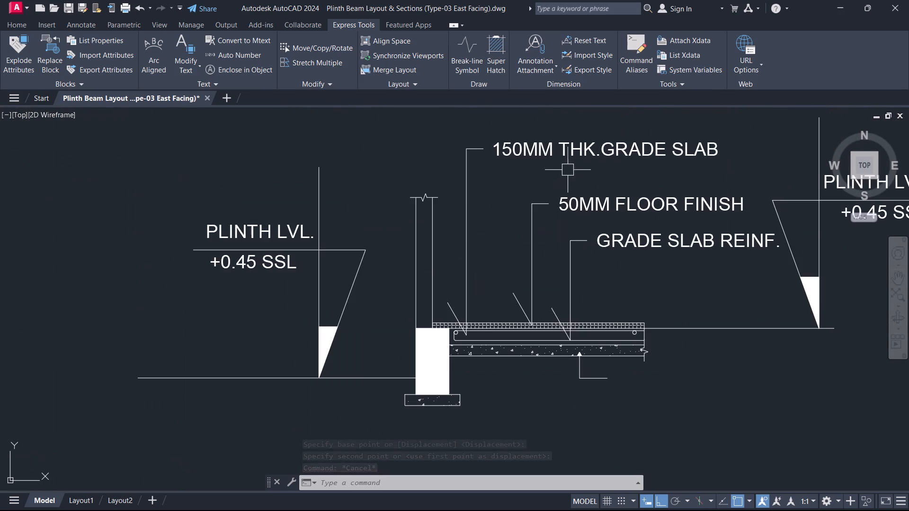
pyautogui.click(248, 262)
pyautogui.write('CO')
pyautogui.press('space')
pyautogui.moveTo(252, 262); pyautogui.dragTo(257, 263)
pyautogui.scroll(2, 619, 381)
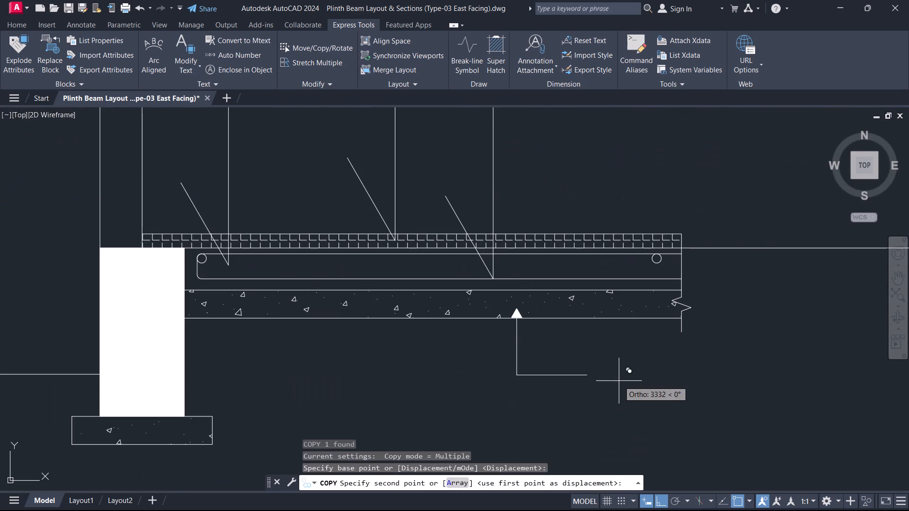
pyautogui.press('F8')
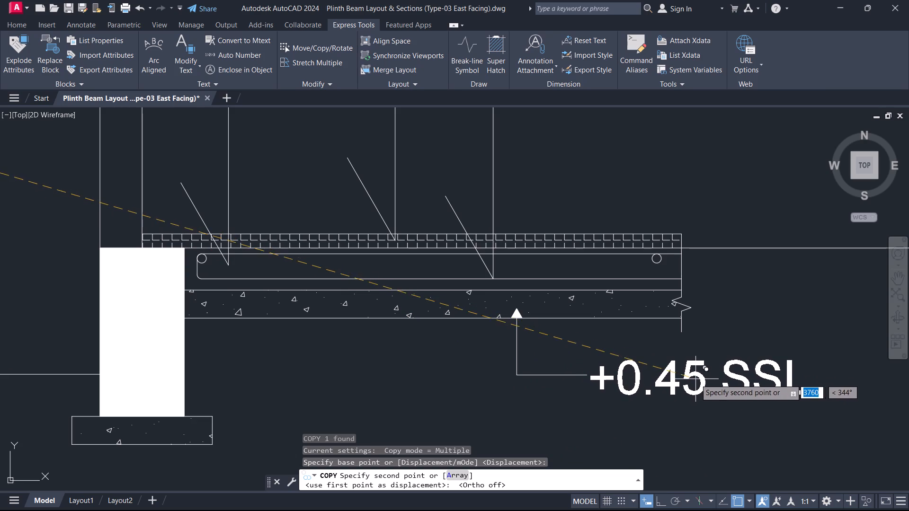
pyautogui.click(695, 379)
pyautogui.press('Escape')
# Change the copied text at the new leader to 100THK PCC.
pyautogui.doubleClick(672, 376)
pyautogui.moveTo(672, 376); pyautogui.dragTo(668, 376)
pyautogui.hotkey('ctrl', 'a')
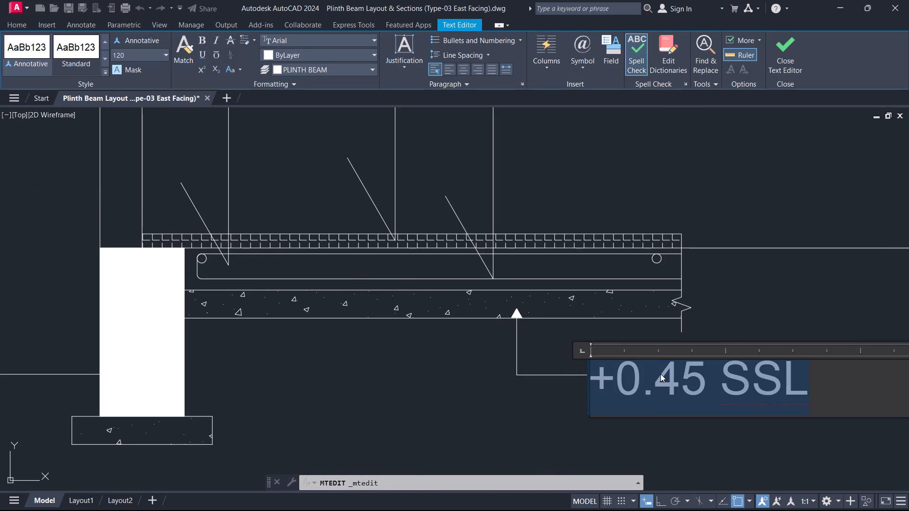
pyautogui.write('100')
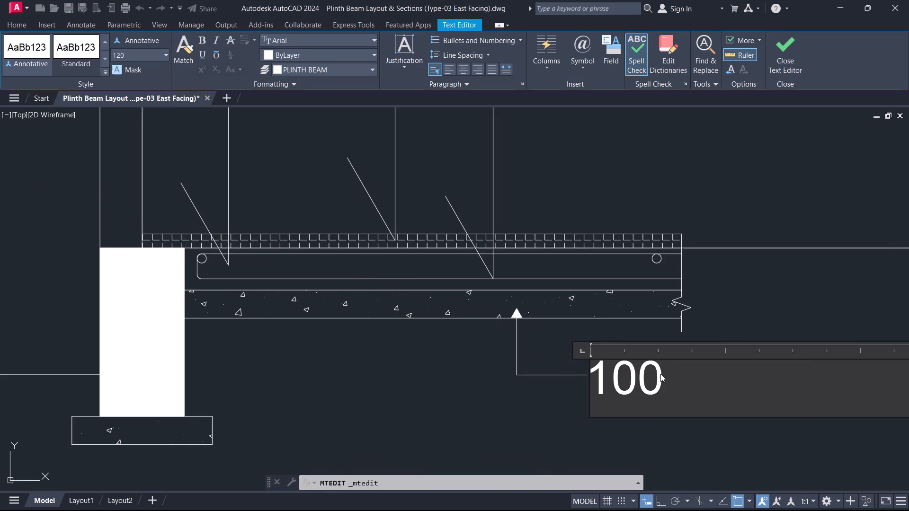
pyautogui.write('THK')
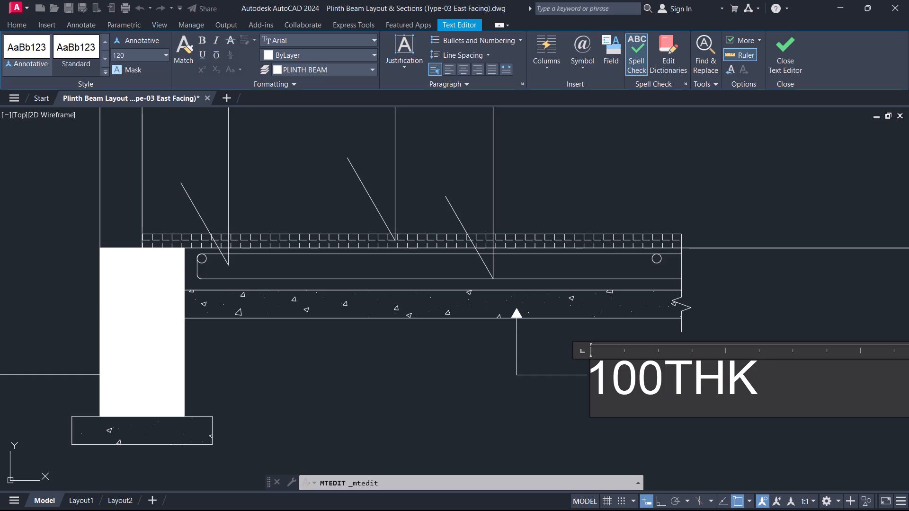
pyautogui.press('space')
pyautogui.write('PFF')
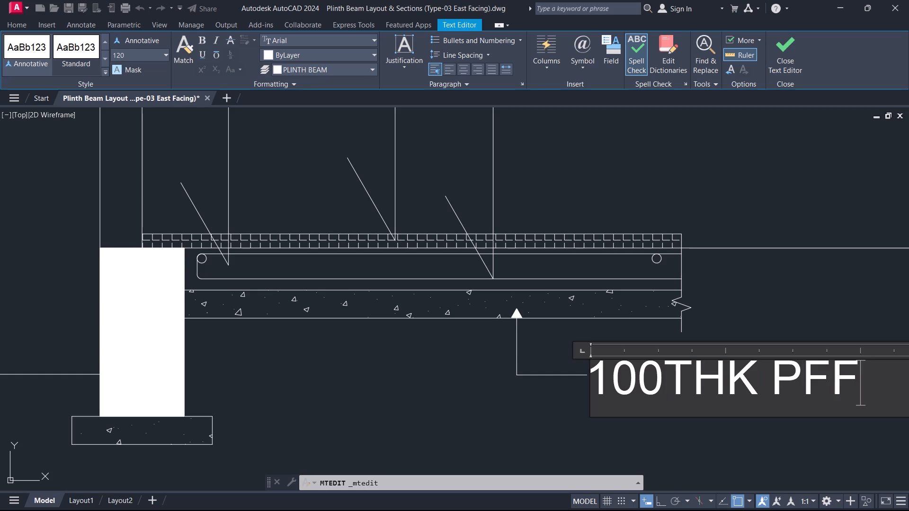
pyautogui.press('BackSpace')
pyautogui.press('BackSpace')
pyautogui.write('CC')
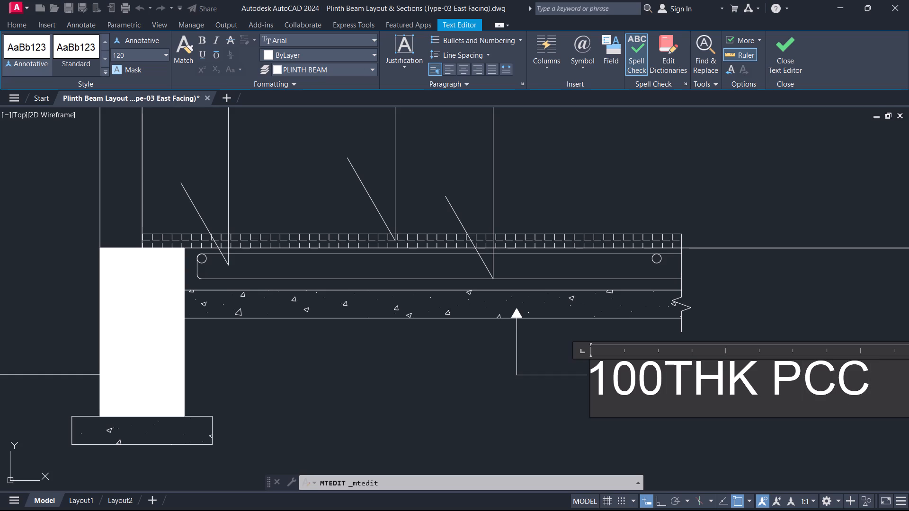
pyautogui.click(795, 39)
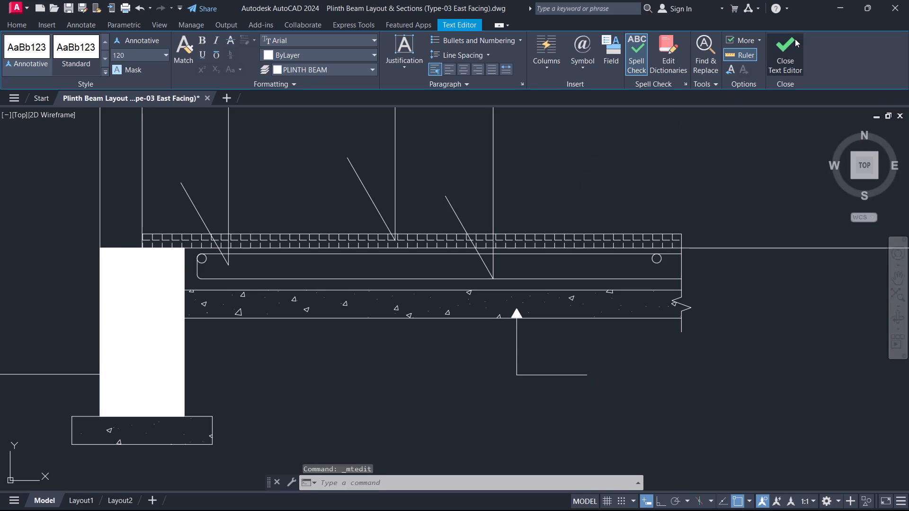
# Copy the filled arrowhead and vertical line of the 100THK PCC leader to the empty space below the slab bed, nearer the plinth beam.
pyautogui.scroll(-2, 654, 326)
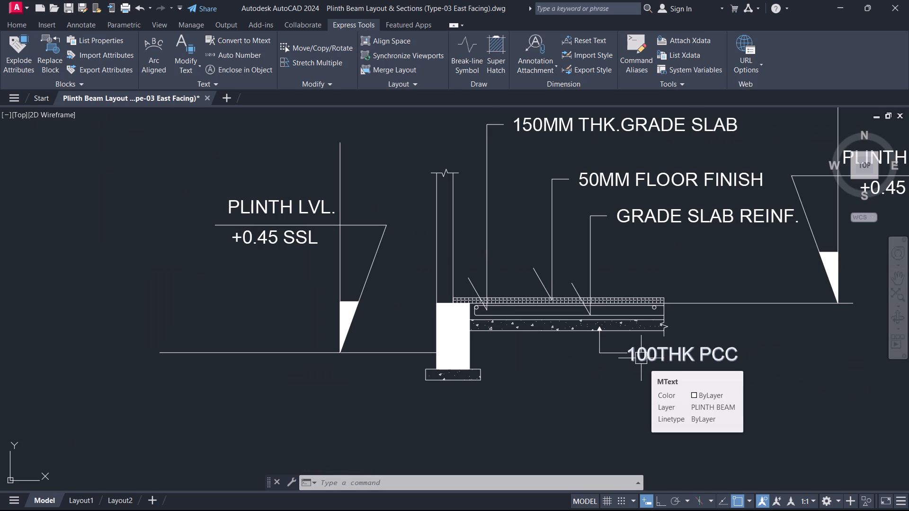
pyautogui.scroll(2, 607, 345)
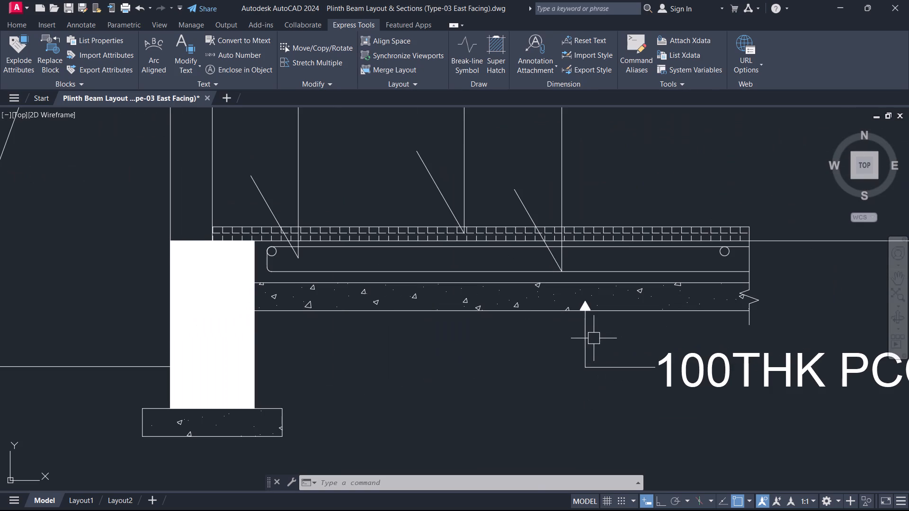
pyautogui.click(593, 338)
pyautogui.click(572, 335)
pyautogui.scroll(4, 572, 307)
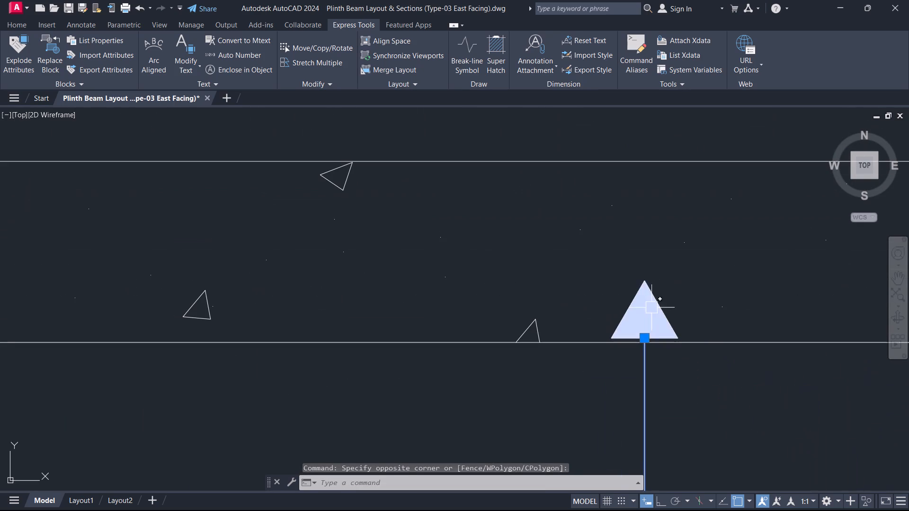
pyautogui.click(650, 308)
pyautogui.click(623, 307)
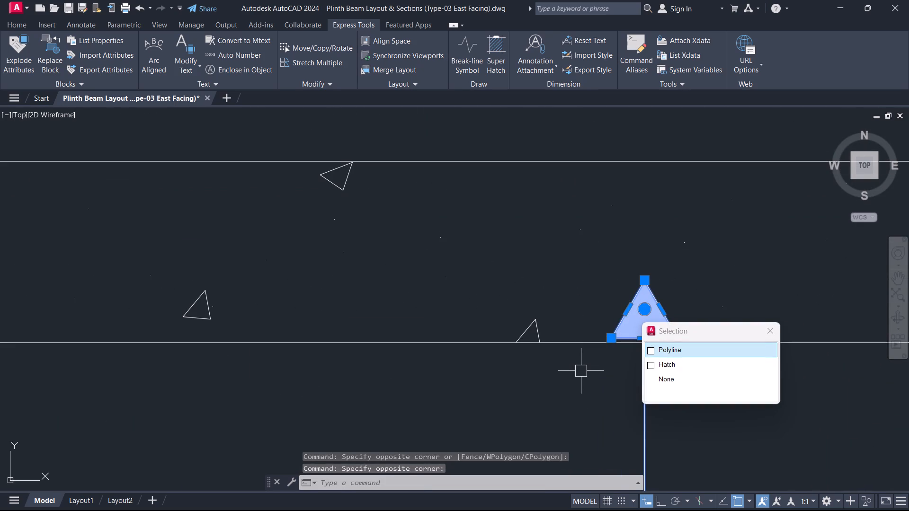
pyautogui.write('CO')
pyautogui.press('space')
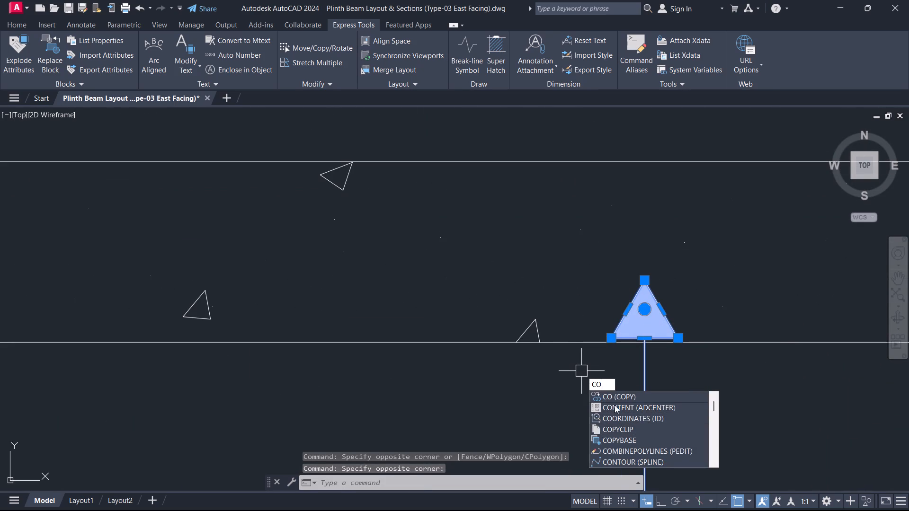
pyautogui.click(619, 400)
pyautogui.click(603, 383)
pyautogui.scroll(-4, 602, 429)
pyautogui.moveTo(599, 431); pyautogui.dragTo(589, 273, button='middle')
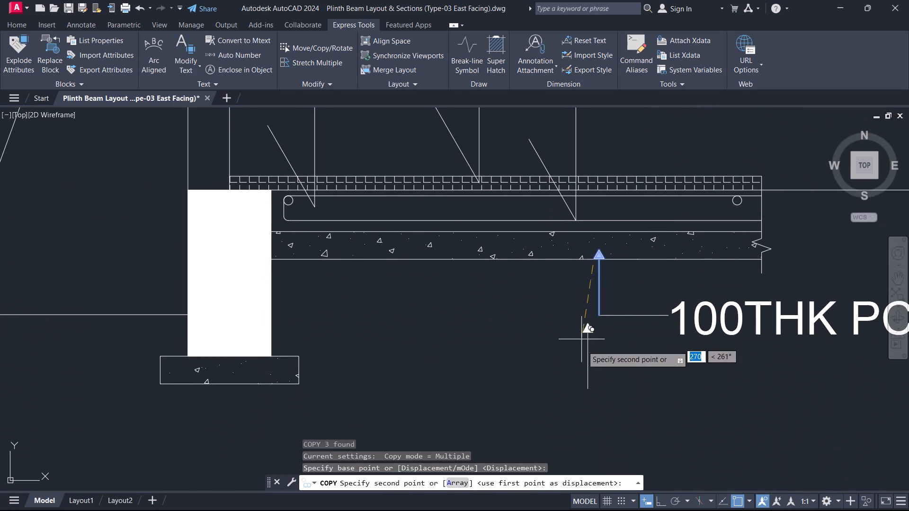
pyautogui.click(451, 314)
pyautogui.press('Escape')
# Rotate the copied arrow 90° with Ortho on so that it lies horizontally and points toward the plinth beam.
pyautogui.moveTo(515, 398); pyautogui.dragTo(505, 392)
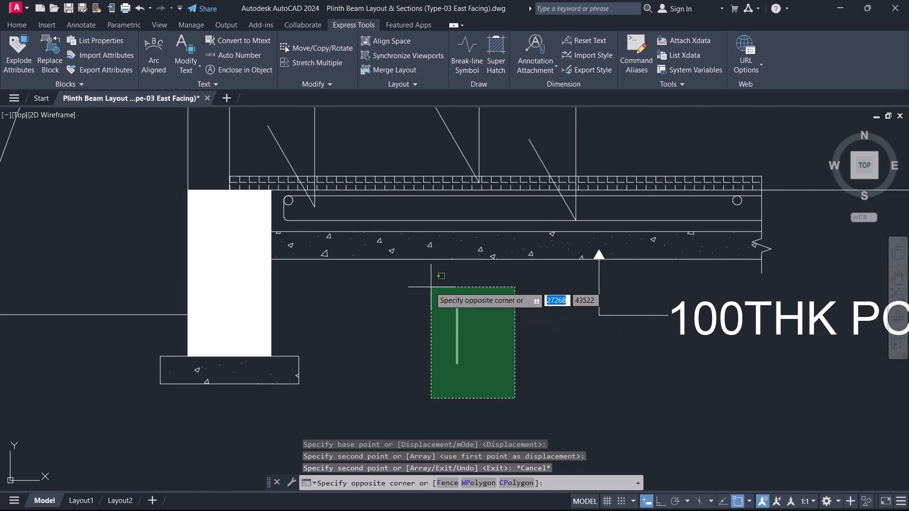
pyautogui.click(429, 286)
pyautogui.write('RO')
pyautogui.press('space')
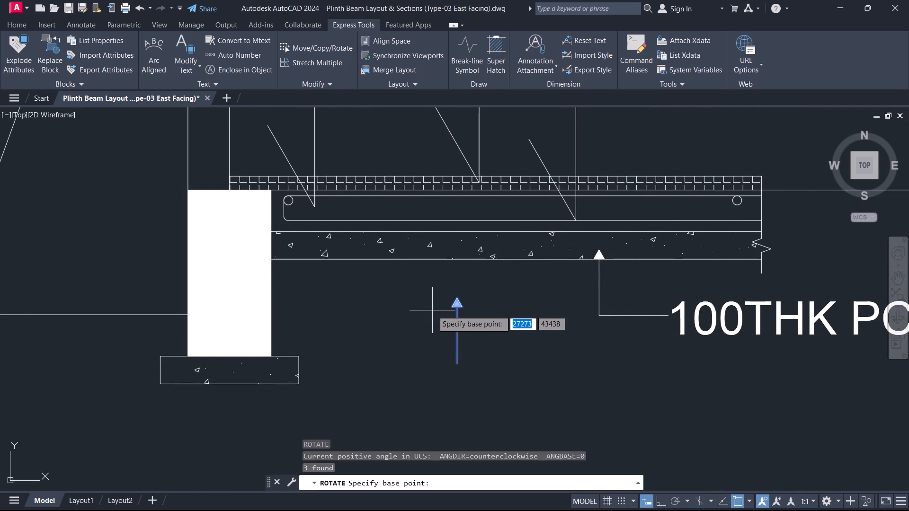
pyautogui.scroll(2, 432, 310)
pyautogui.click(482, 274)
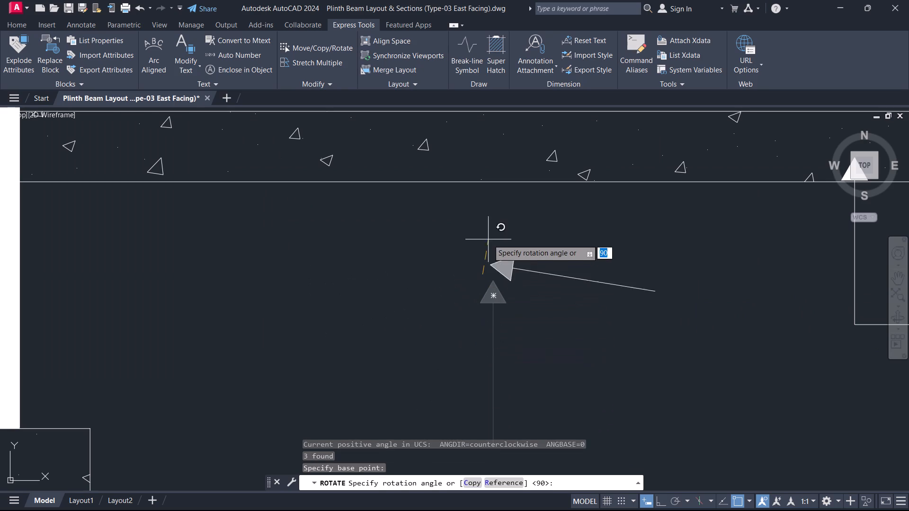
pyautogui.press('F8')
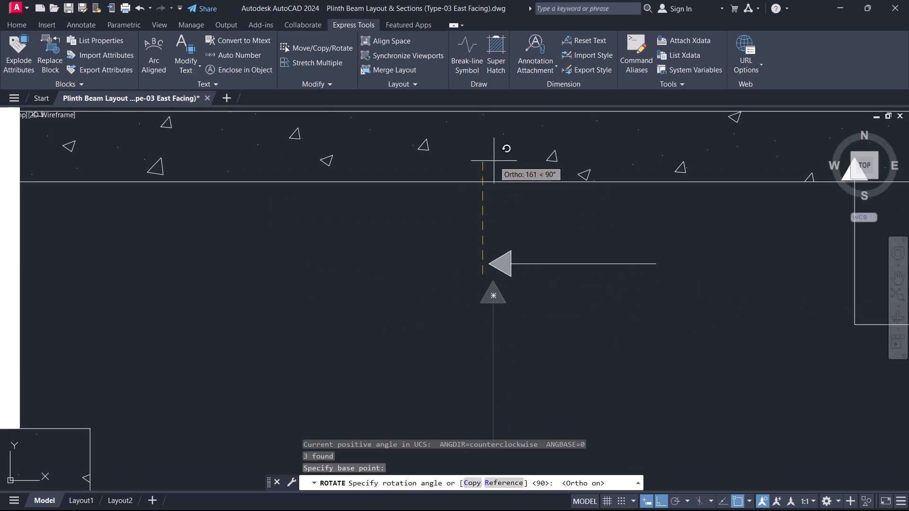
pyautogui.click(483, 142)
# Move the rotated arrow, with Ortho off, so its tip touches the slab-side face of the plinth beam near its base.
pyautogui.click(570, 293)
pyautogui.click(475, 247)
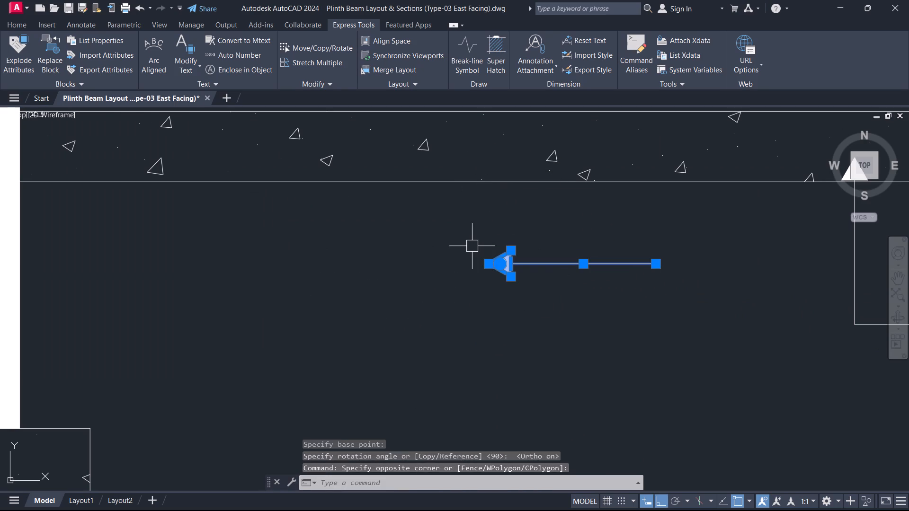
pyautogui.write('M')
pyautogui.press('space')
pyautogui.click(487, 258)
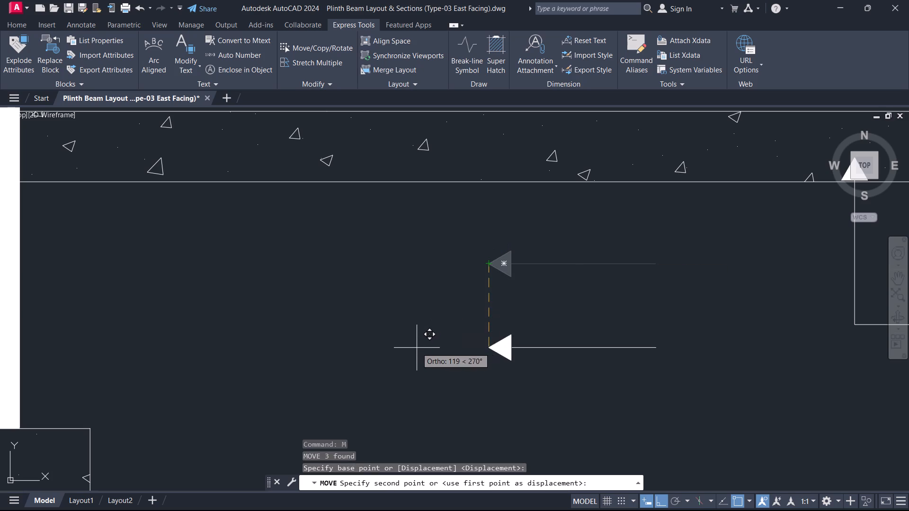
pyautogui.press('F8')
pyautogui.moveTo(191, 357); pyautogui.dragTo(212, 357, button='middle')
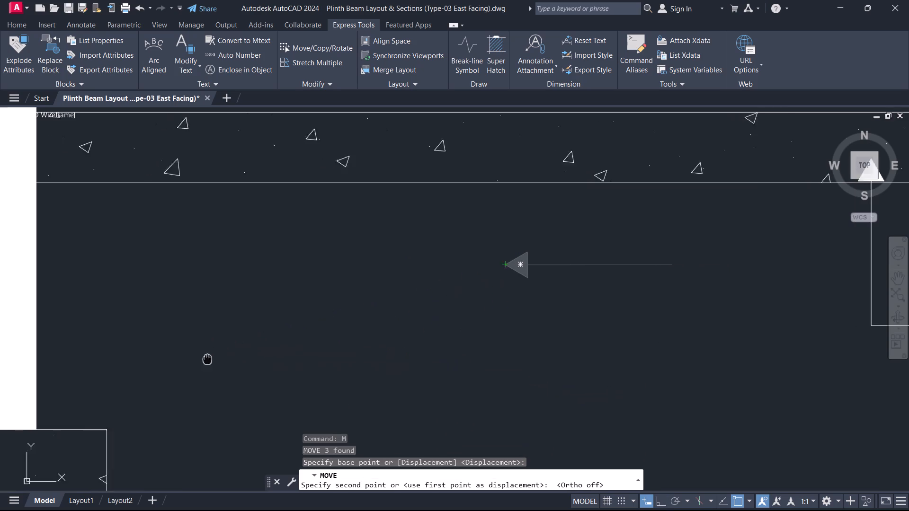
pyautogui.moveTo(212, 357); pyautogui.dragTo(276, 335, button='middle')
pyautogui.scroll(-2, 276, 335)
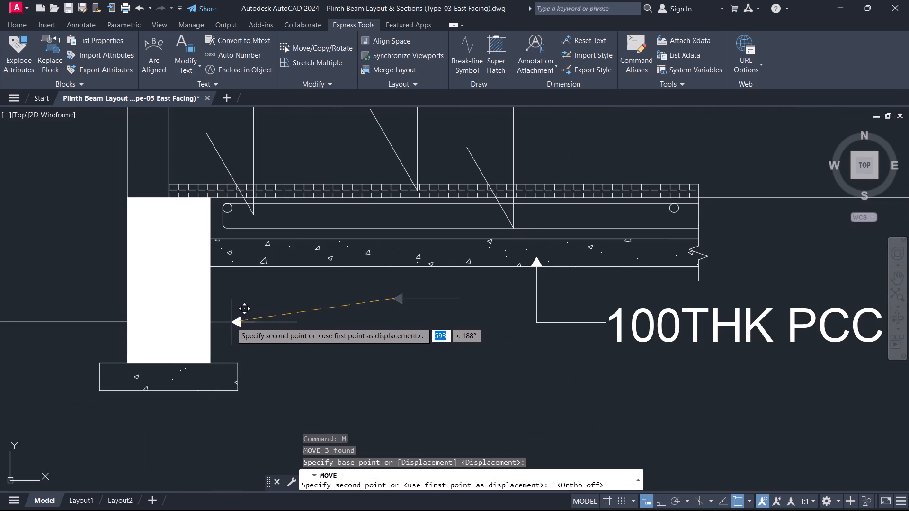
pyautogui.click(215, 335)
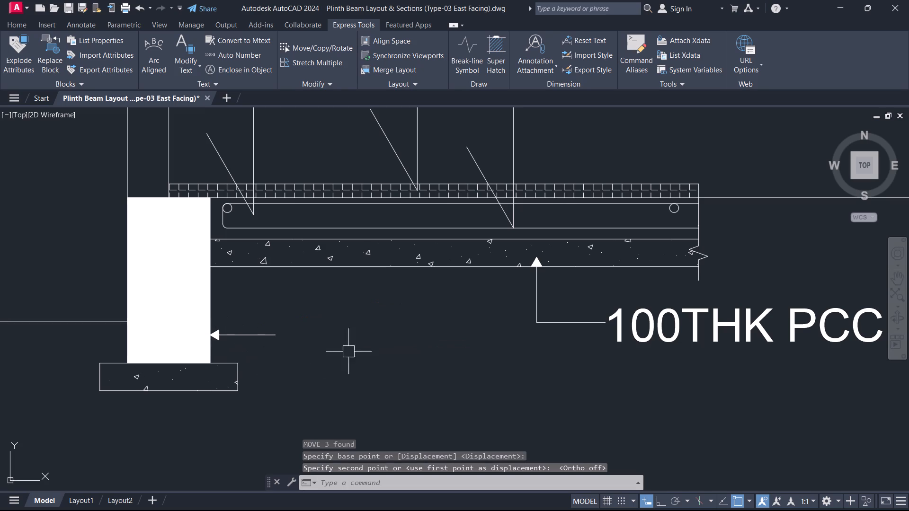
# Stretch the free end of the plinth beam arrow's line horizontally away from the beam to lengthen the leader slightly.
pyautogui.scroll(-3, 646, 353)
pyautogui.scroll(3, 571, 352)
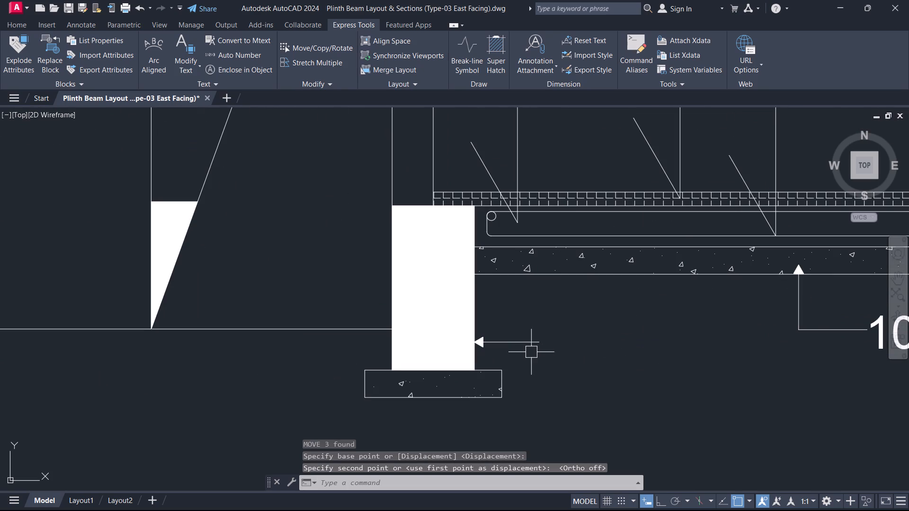
pyautogui.click(527, 346)
pyautogui.click(538, 345)
pyautogui.click(560, 347)
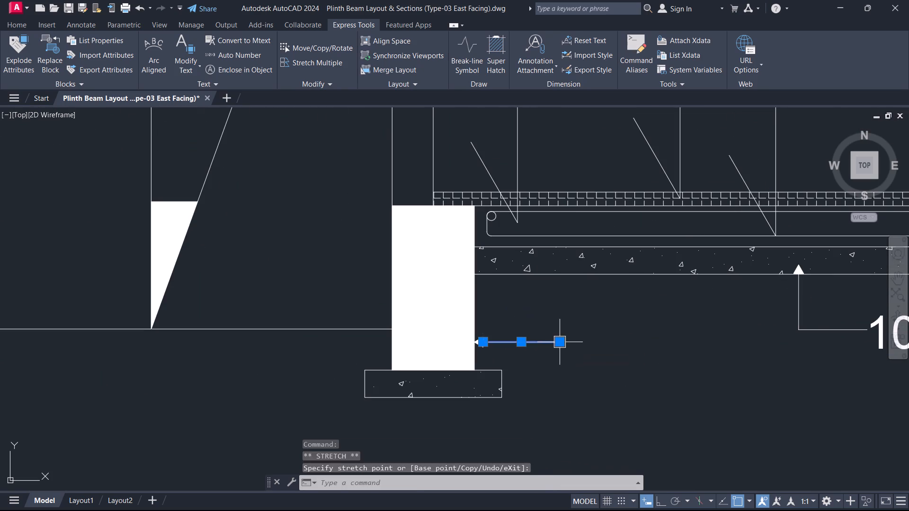
pyautogui.press('Escape')
# Copy the 100THK PCC text to the free end of the plinth beam's horizontal leader.
pyautogui.scroll(-2, 633, 356)
pyautogui.moveTo(623, 356); pyautogui.dragTo(462, 372, button='middle')
pyautogui.click(587, 371)
pyautogui.write('CO')
pyautogui.press('space')
pyautogui.scroll(2, 570, 367)
pyautogui.click(570, 360)
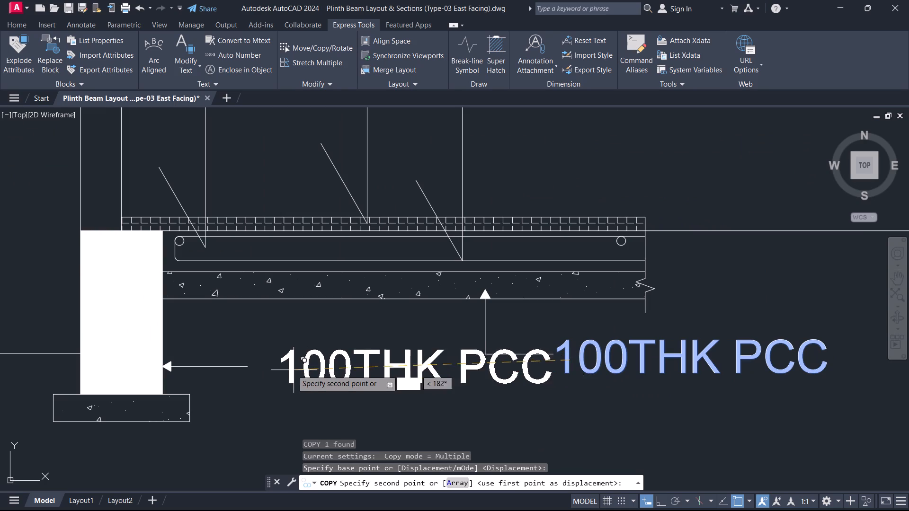
pyautogui.click(261, 371)
pyautogui.press('Escape')
# Change the copied text at the horizontal leader to PLINTH BEAM.
pyautogui.doubleClick(266, 367)
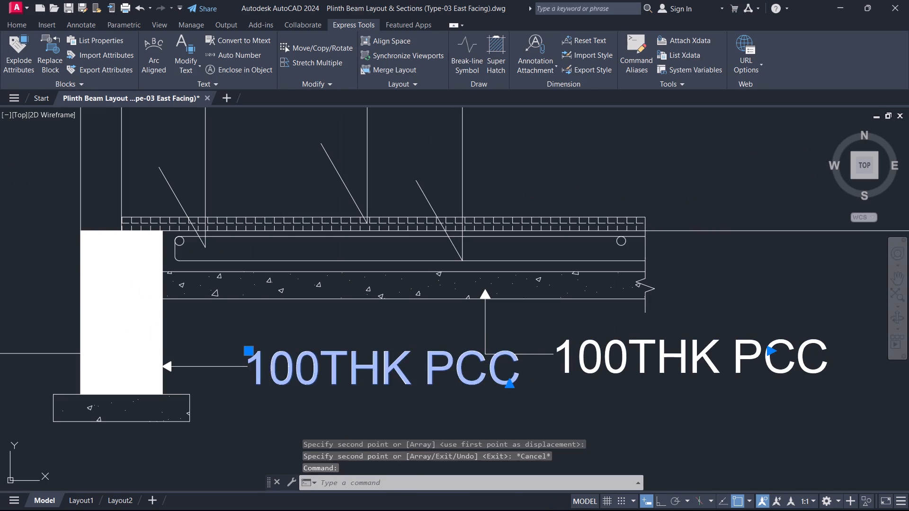
pyautogui.hotkey('ctrl', 'a')
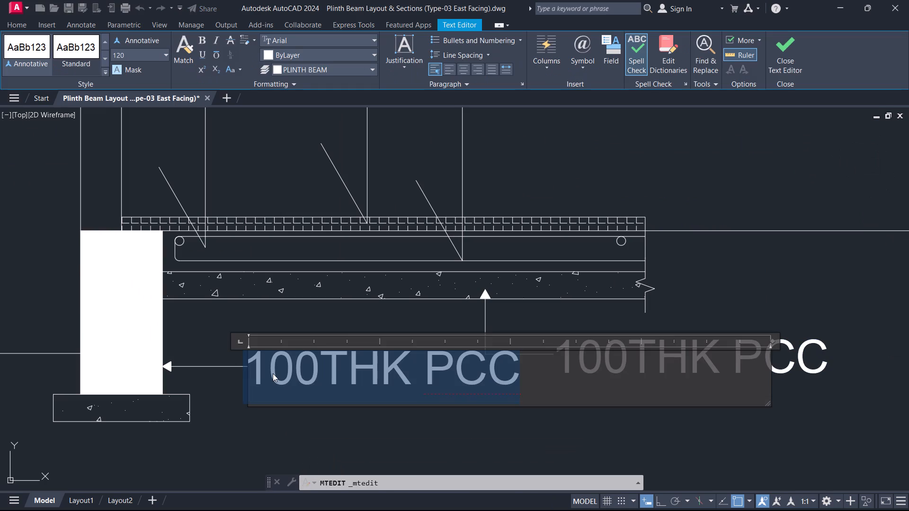
pyautogui.write('PL')
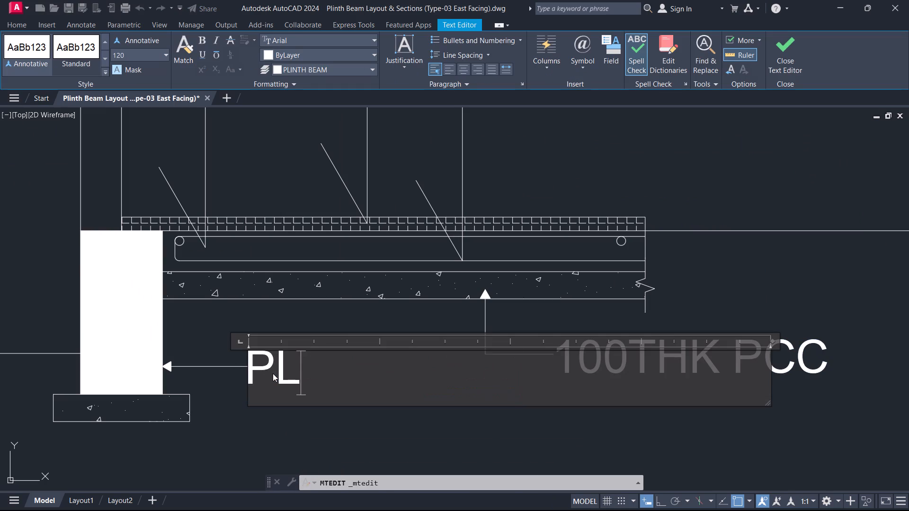
pyautogui.write('INT')
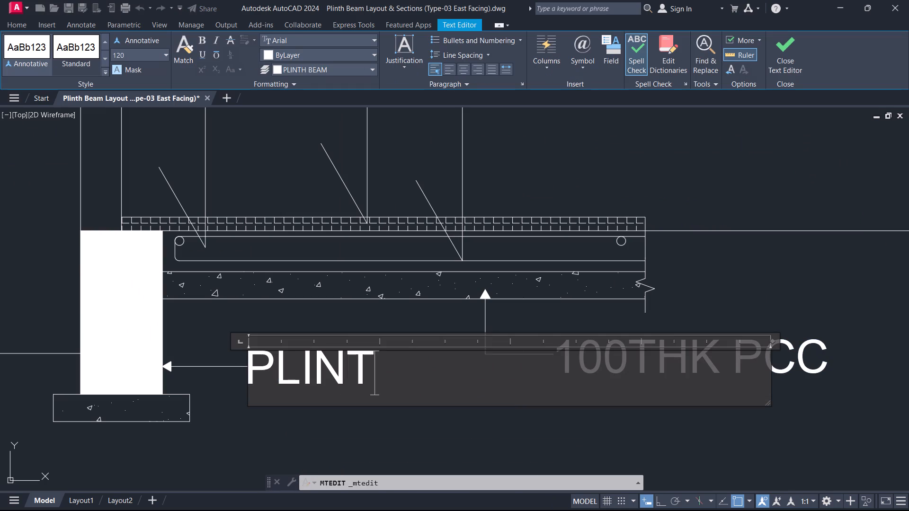
pyautogui.write('H BEAM')
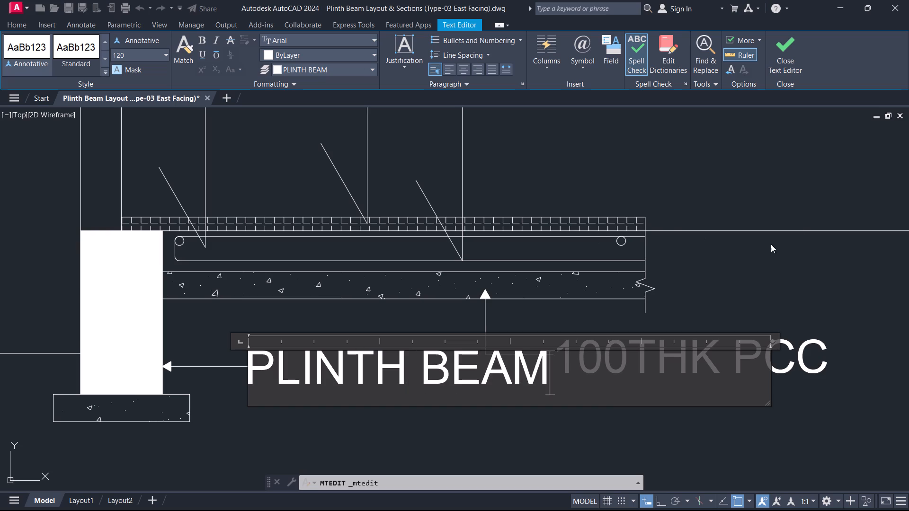
pyautogui.click(793, 49)
# Move the PLINTH BEAM label together with its arrow leader down along the beam face, closer to the footing bed.
pyautogui.scroll(2, 463, 329)
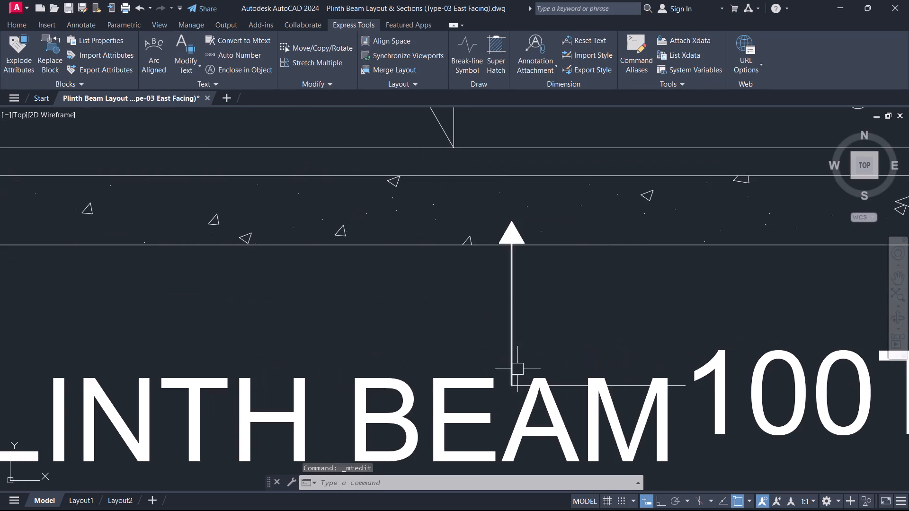
pyautogui.scroll(-2, 526, 376)
pyautogui.moveTo(256, 400); pyautogui.dragTo(314, 374, button='middle')
pyautogui.click(400, 399)
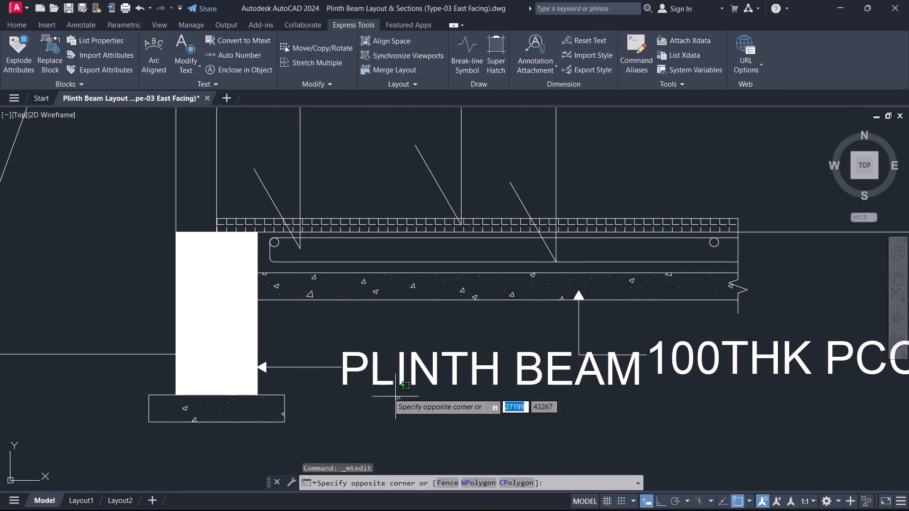
pyautogui.click(311, 354)
pyautogui.scroll(2, 287, 374)
pyautogui.moveTo(264, 382); pyautogui.dragTo(246, 372)
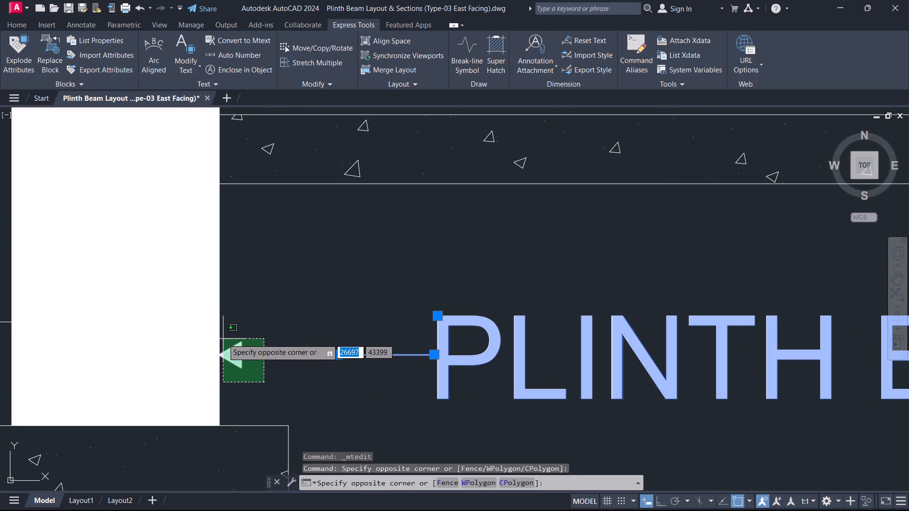
pyautogui.click(224, 339)
pyautogui.press('m')
pyautogui.press('space')
pyautogui.click(213, 355)
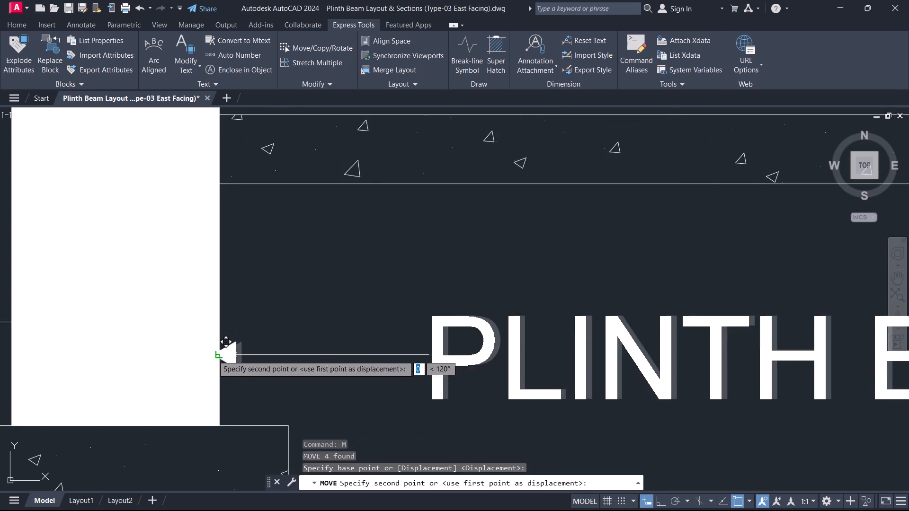
pyautogui.click(220, 400)
pyautogui.press('Escape')
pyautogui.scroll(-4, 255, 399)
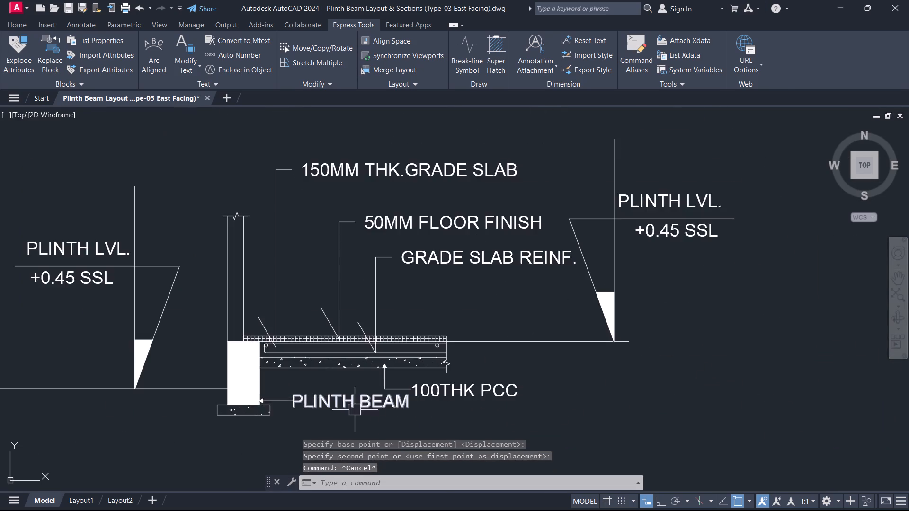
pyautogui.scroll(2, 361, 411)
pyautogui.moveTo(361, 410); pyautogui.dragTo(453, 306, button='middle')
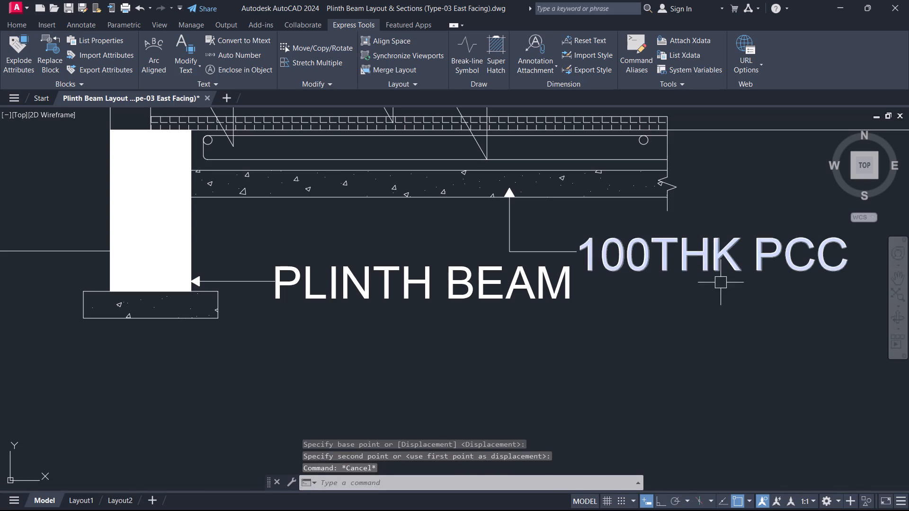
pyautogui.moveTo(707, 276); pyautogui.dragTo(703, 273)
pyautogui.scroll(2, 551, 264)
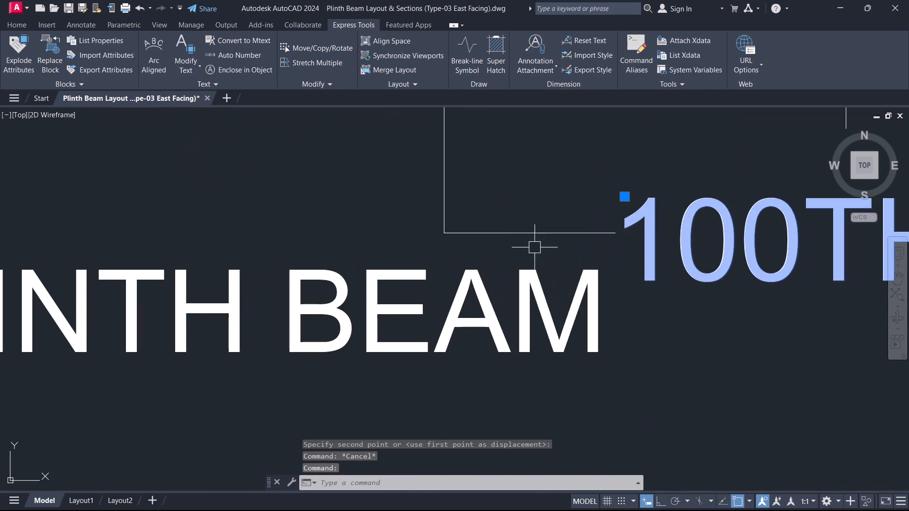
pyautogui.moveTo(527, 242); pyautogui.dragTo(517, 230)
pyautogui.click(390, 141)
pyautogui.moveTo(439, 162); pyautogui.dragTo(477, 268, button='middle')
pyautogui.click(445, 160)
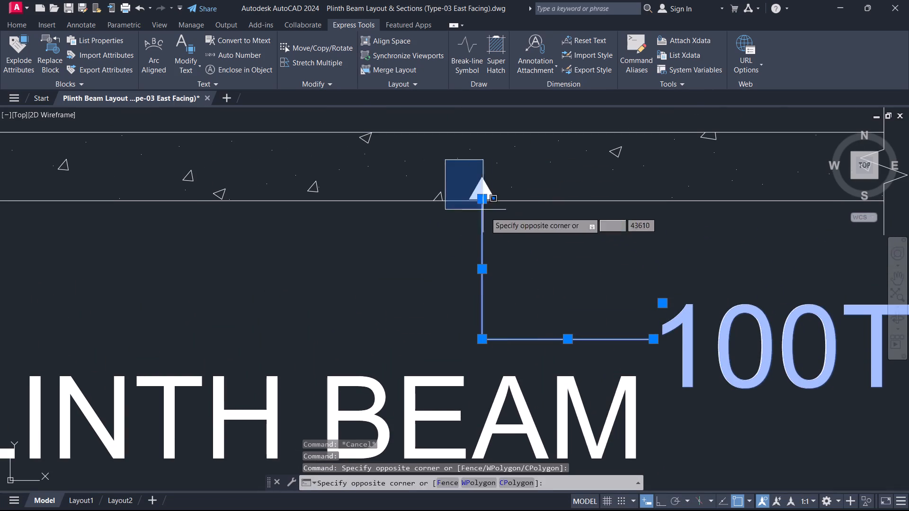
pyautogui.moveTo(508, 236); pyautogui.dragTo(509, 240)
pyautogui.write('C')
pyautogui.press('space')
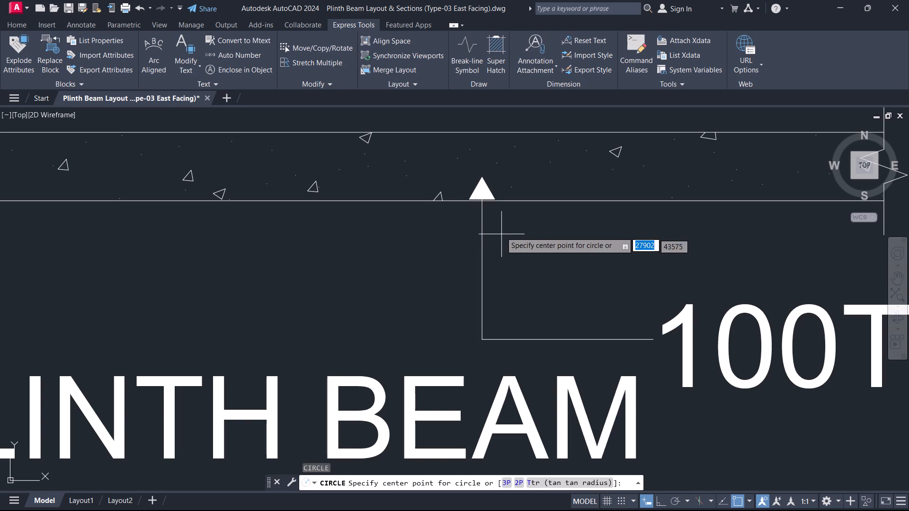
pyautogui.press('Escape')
# Copy the 100THK PCC label with its whole arrow leader so the copied arrowhead sits in the concrete bed under the plinth beam.
pyautogui.moveTo(462, 175); pyautogui.dragTo(465, 177)
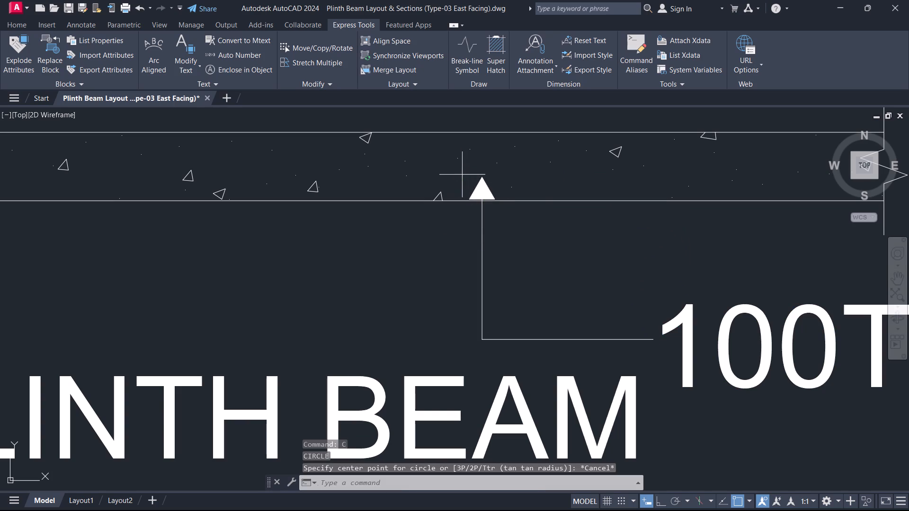
pyautogui.moveTo(465, 177); pyautogui.dragTo(492, 213)
pyautogui.click(761, 367)
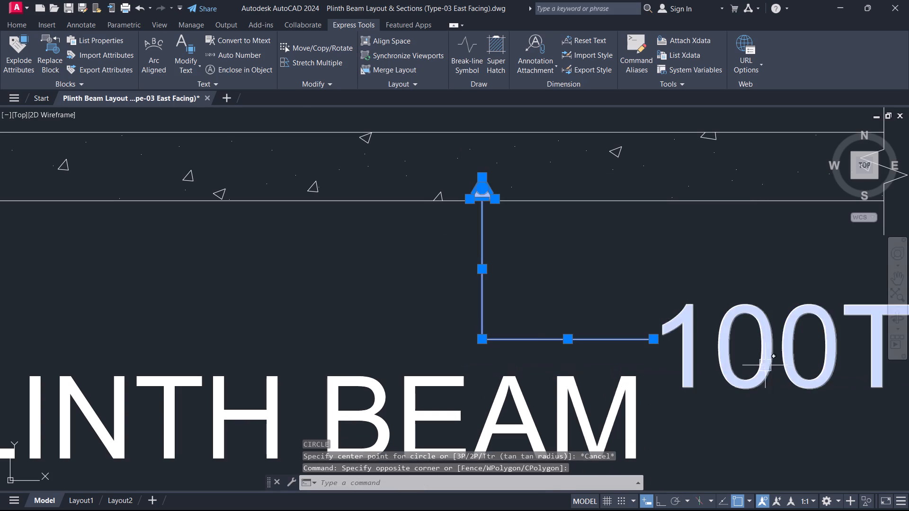
pyautogui.scroll(-3, 521, 323)
pyautogui.click(577, 336)
pyautogui.write('CO')
pyautogui.press('space')
pyautogui.scroll(4, 472, 274)
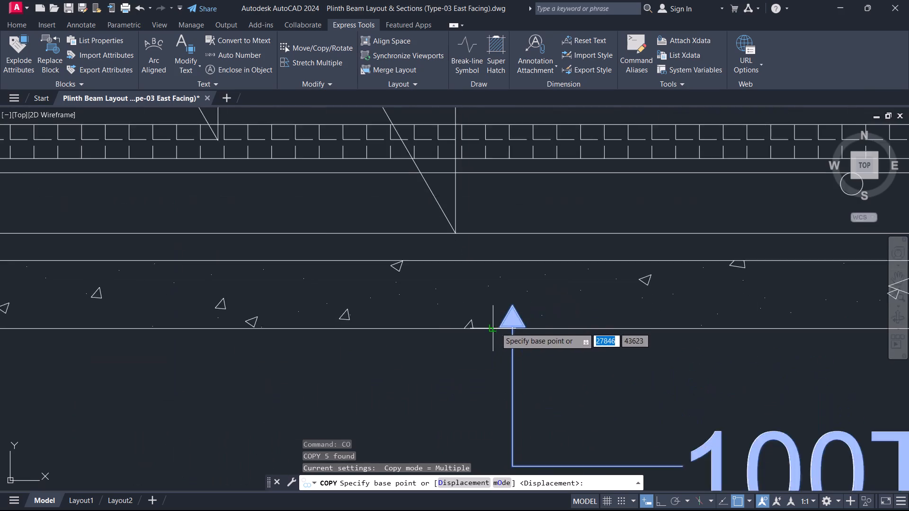
pyautogui.scroll(1, 496, 327)
pyautogui.click(539, 269)
pyautogui.scroll(-4, 470, 392)
pyautogui.moveTo(464, 397); pyautogui.dragTo(725, 332, button='middle')
pyautogui.moveTo(418, 425); pyautogui.dragTo(450, 349, button='middle')
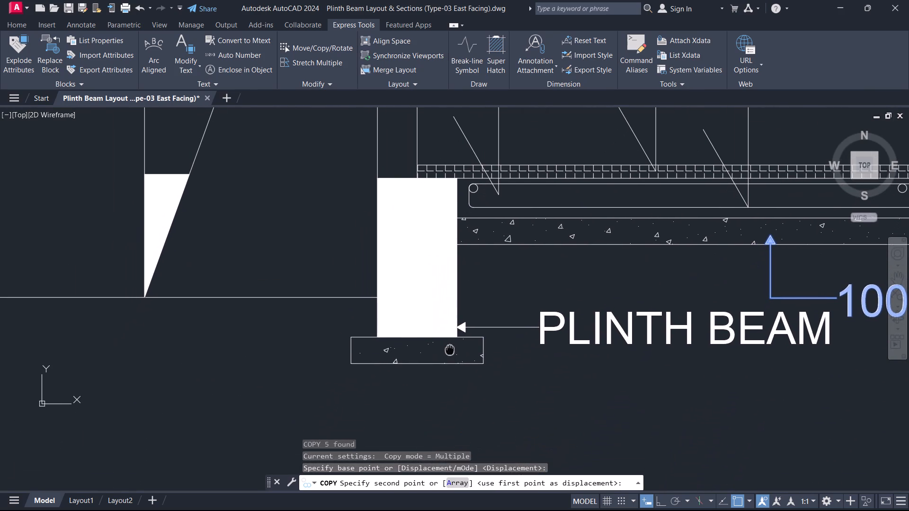
pyautogui.click(450, 349)
pyautogui.press('Escape')
# Open the copied 100THK PCC label below the plinth beam for editing, with all its text selected.
pyautogui.doubleClick(563, 417)
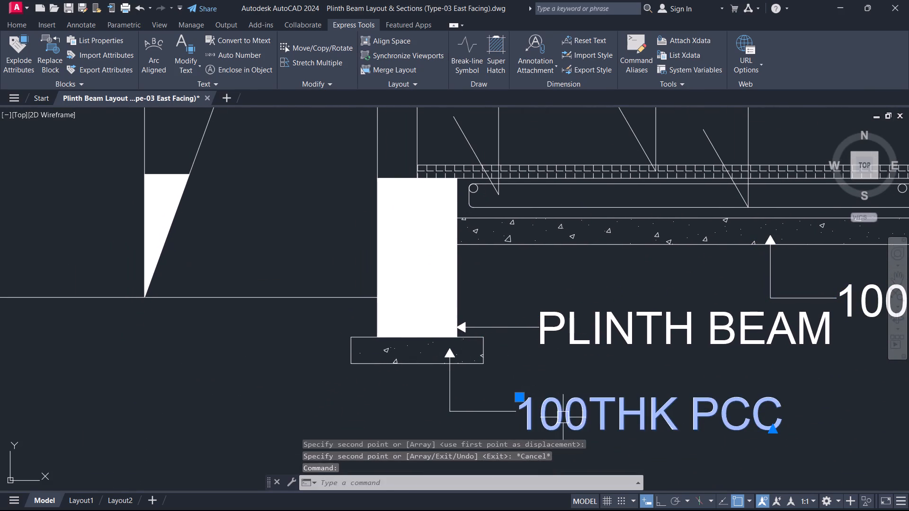
pyautogui.hotkey('ctrl', 'a')
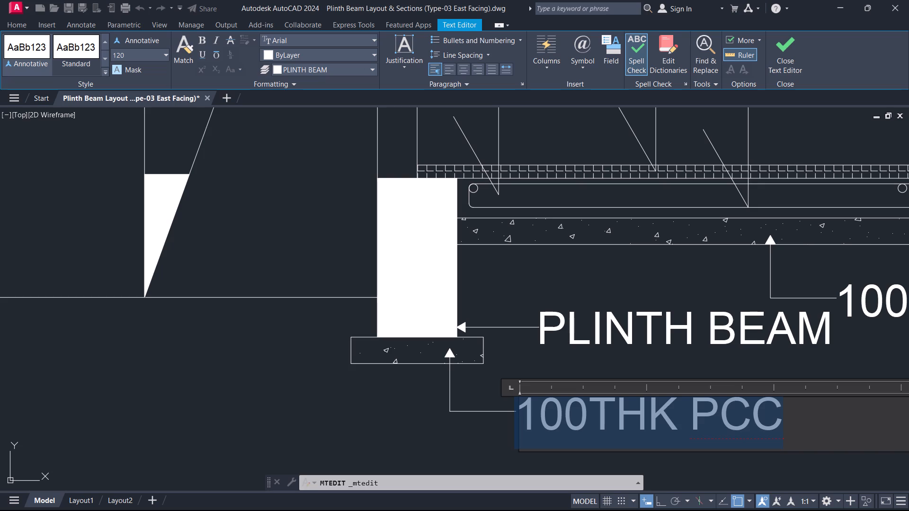
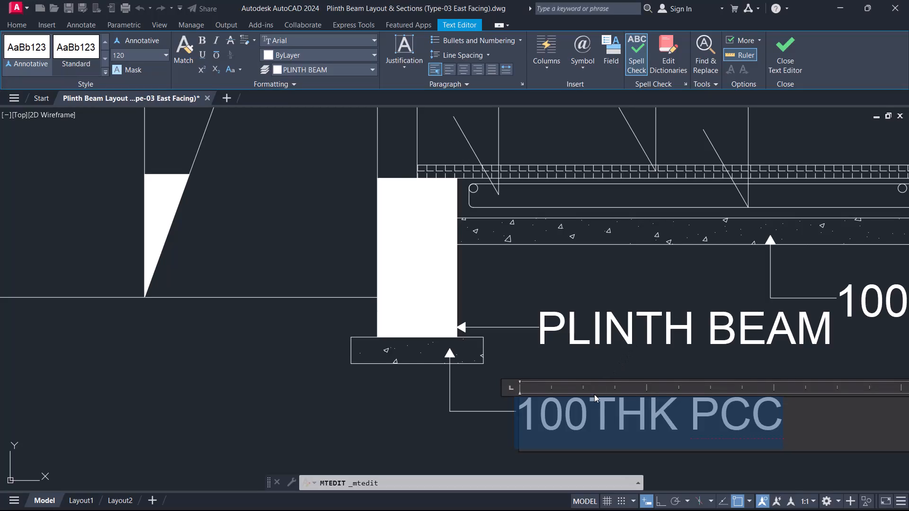
# Finish editing the 100THK PCC label below the plinth beam, keeping its text as it is.
pyautogui.click(775, 73)
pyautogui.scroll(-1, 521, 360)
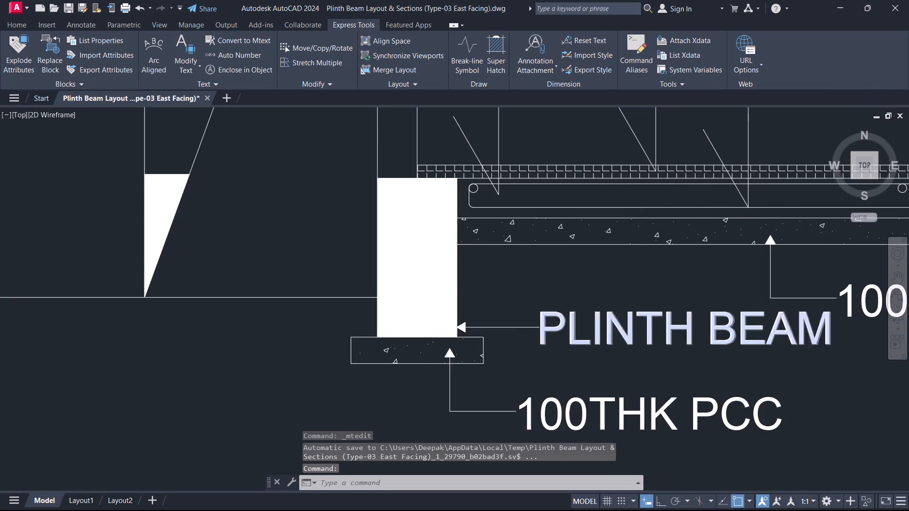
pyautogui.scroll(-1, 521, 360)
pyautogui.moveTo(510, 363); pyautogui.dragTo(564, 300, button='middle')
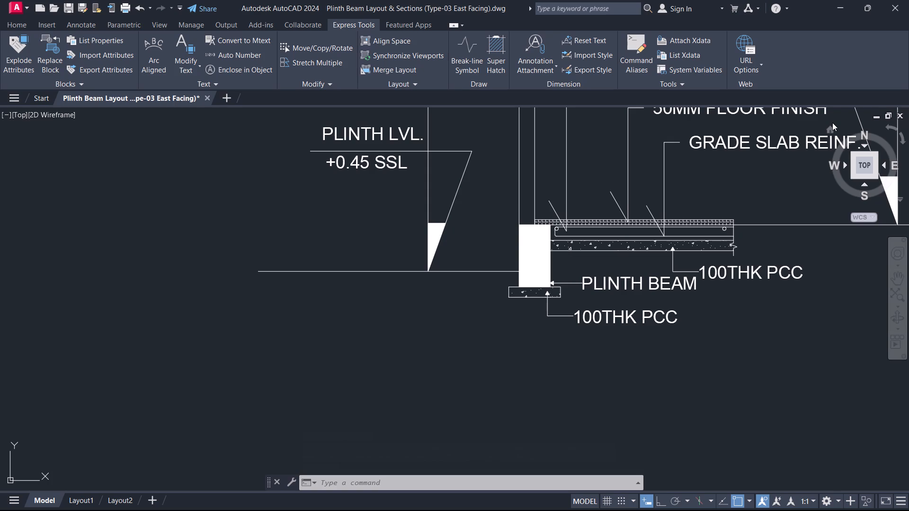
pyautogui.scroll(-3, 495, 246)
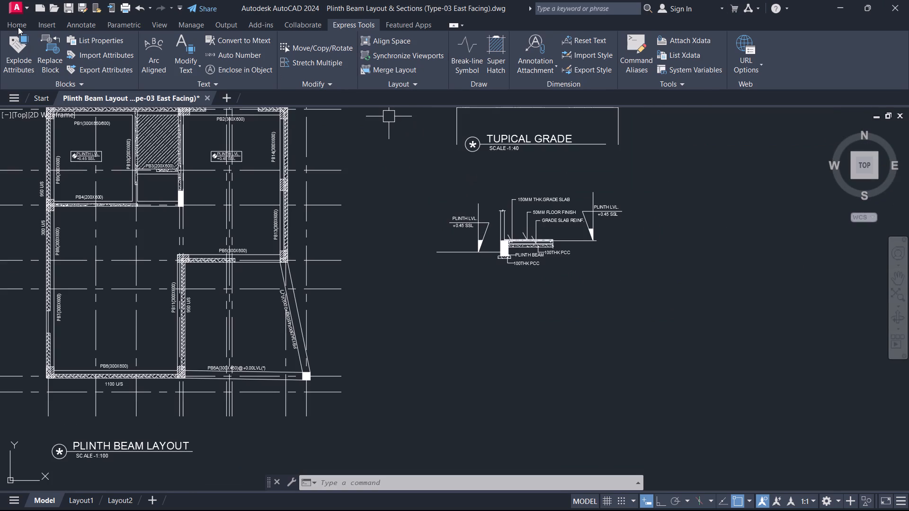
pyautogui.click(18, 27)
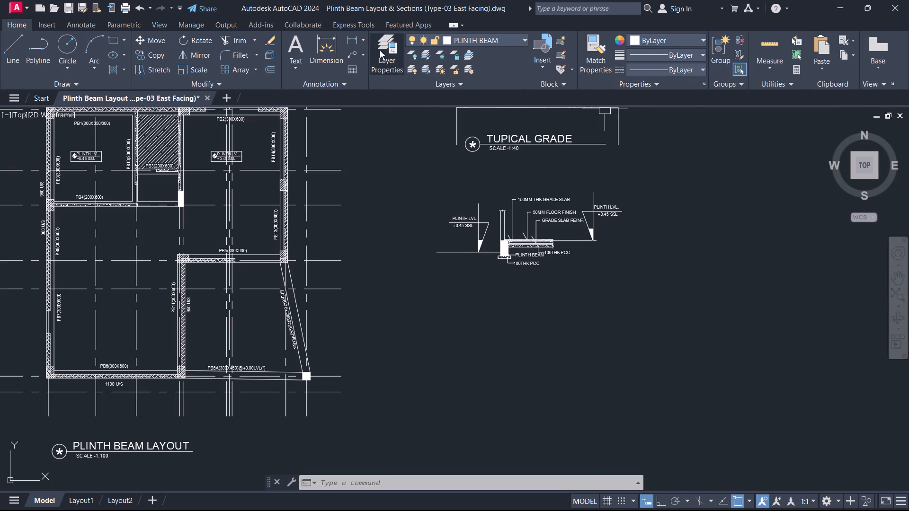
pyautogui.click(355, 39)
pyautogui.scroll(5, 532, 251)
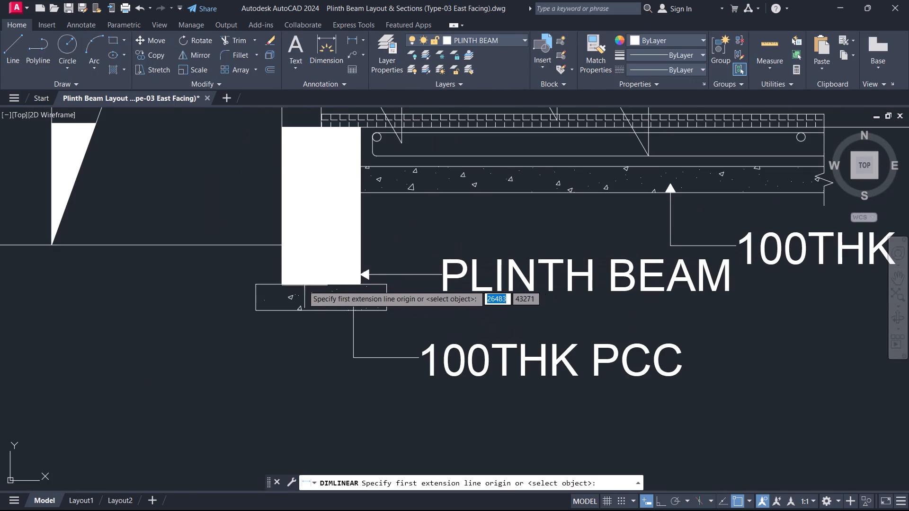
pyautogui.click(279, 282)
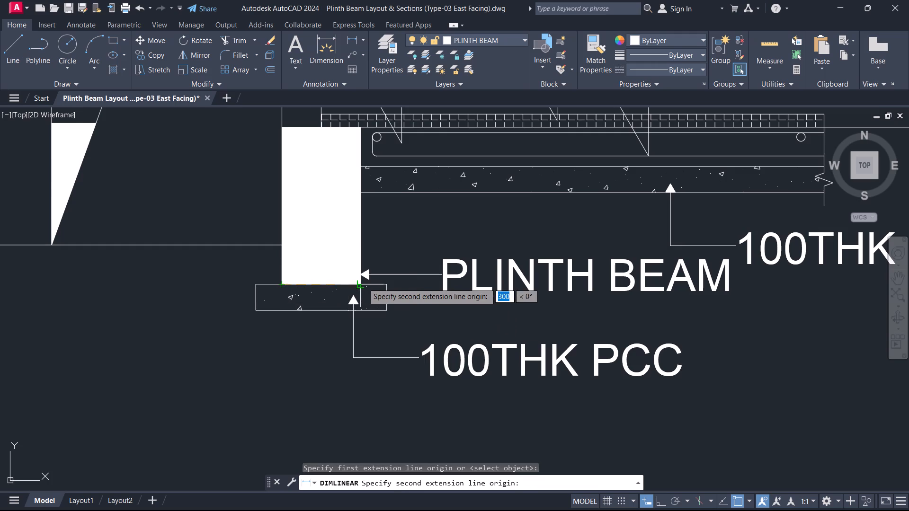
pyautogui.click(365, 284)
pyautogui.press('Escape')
# Add a linear dimension for the plinth beam's width between its bottom corners, placing the dimension line below the footing bed and PCC label.
pyautogui.press('space')
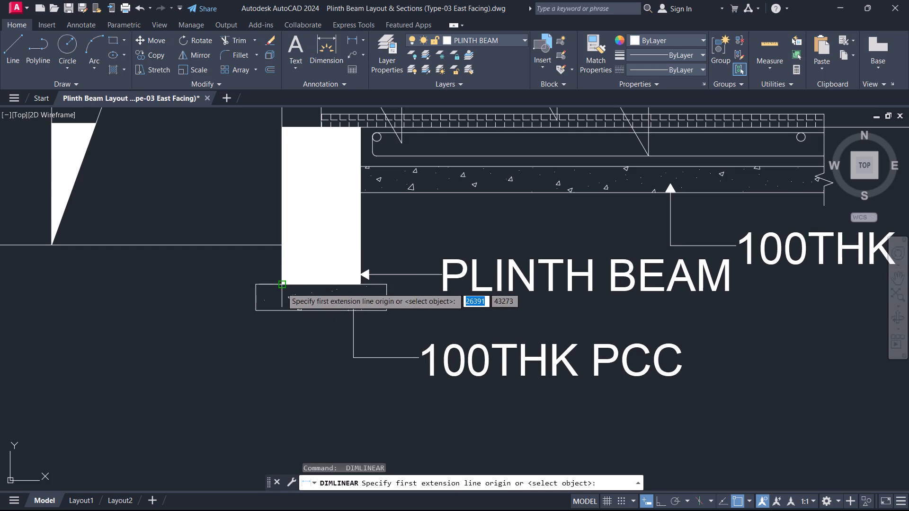
pyautogui.click(282, 288)
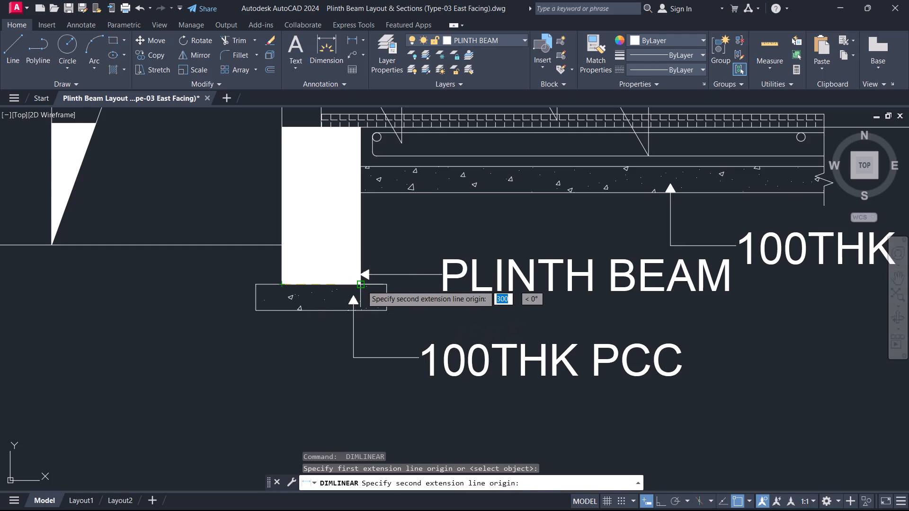
pyautogui.click(362, 285)
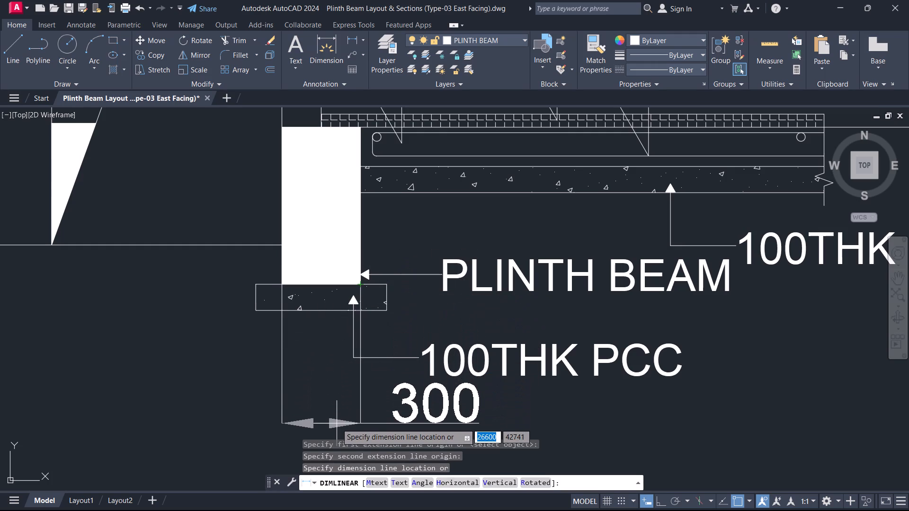
pyautogui.click(337, 423)
pyautogui.press('Escape')
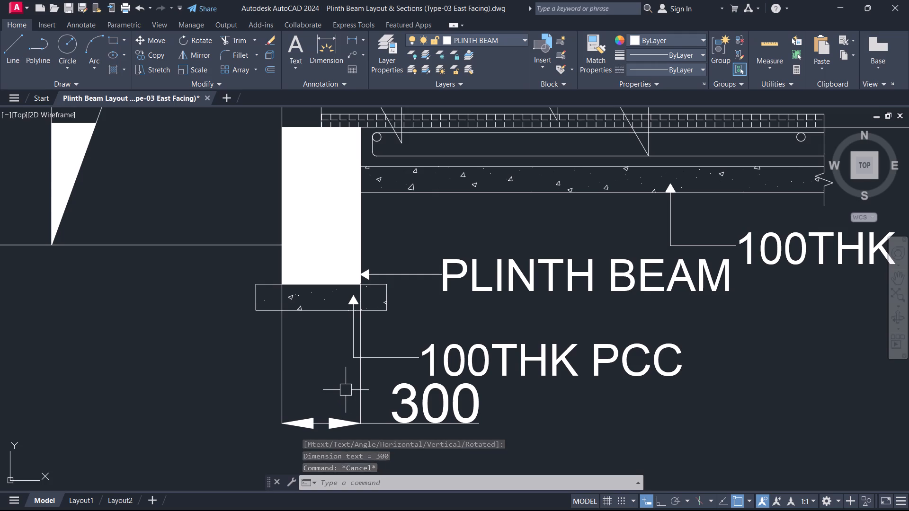
# Add a vertical linear dimension for the plinth beam's full depth, placed beside its slab-side face.
pyautogui.press('space')
pyautogui.click(360, 284)
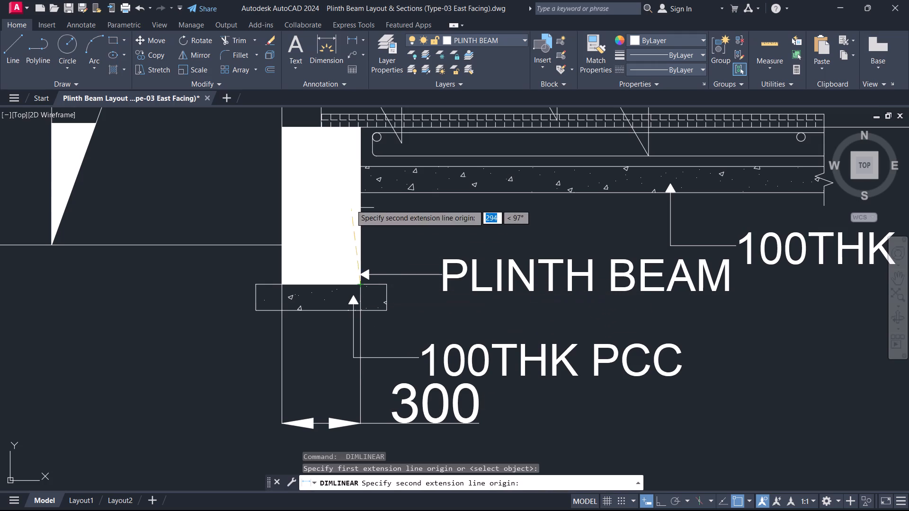
pyautogui.click(361, 127)
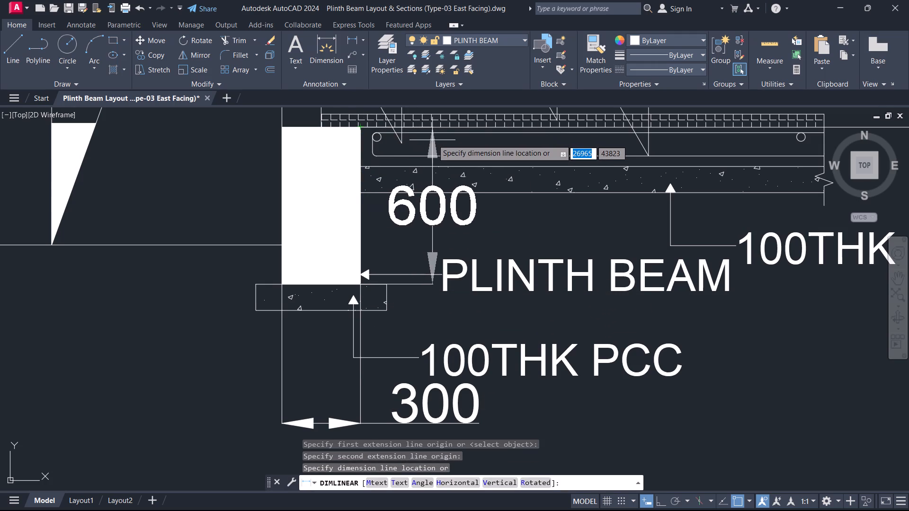
pyautogui.click(425, 130)
pyautogui.press('Escape')
# Add a vertical dimension from the ground line up to the plinth beam's top corner, placed on the beam's outer side.
pyautogui.scroll(-1, 283, 226)
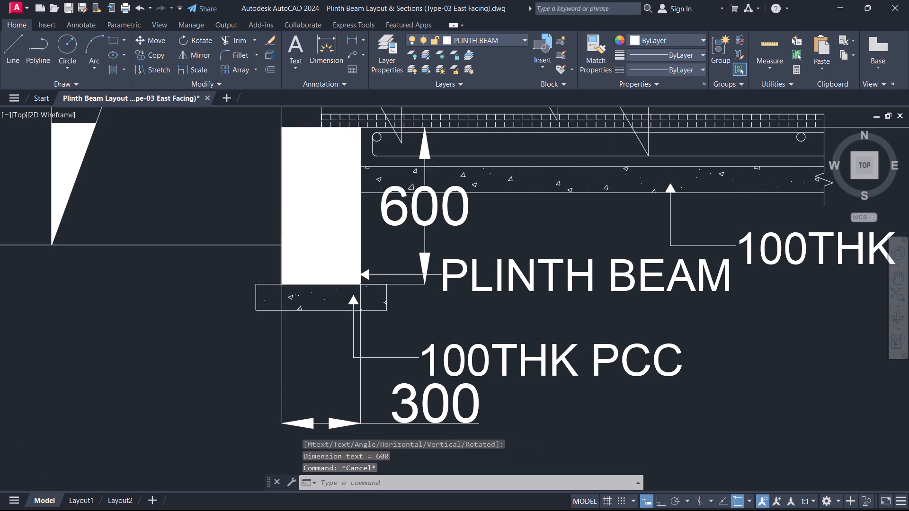
pyautogui.moveTo(285, 229); pyautogui.dragTo(328, 281, button='middle')
pyautogui.press('space')
pyautogui.scroll(1, 328, 284)
pyautogui.click(324, 294)
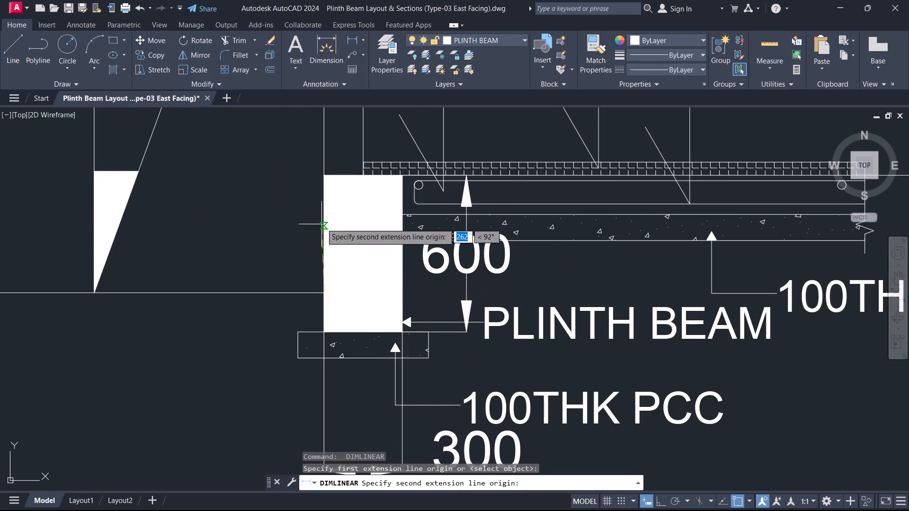
pyautogui.click(327, 173)
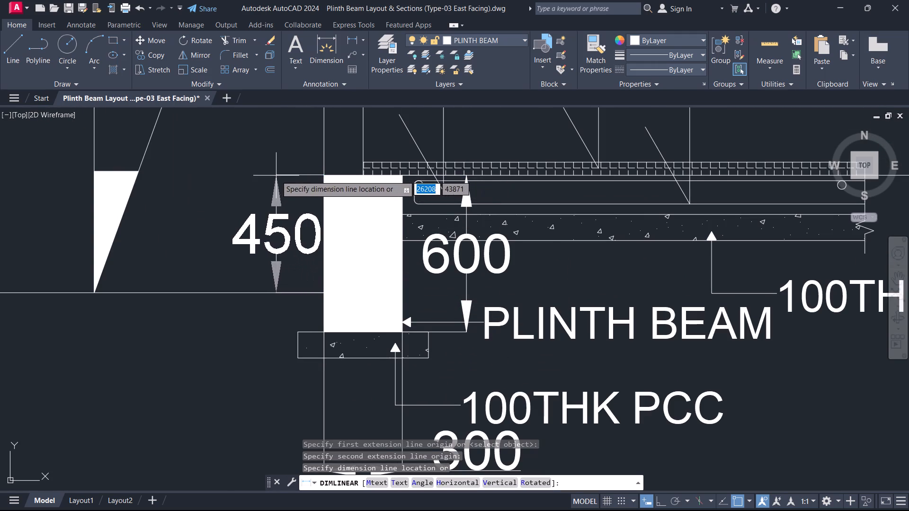
pyautogui.click(276, 176)
pyautogui.press('Escape')
# With Ortho on, draw a vertical line straight down from the outer end of the ground line to well below the footing.
pyautogui.scroll(-6, 275, 194)
pyautogui.scroll(2, 244, 248)
pyautogui.moveTo(244, 248); pyautogui.dragTo(259, 339, button='middle')
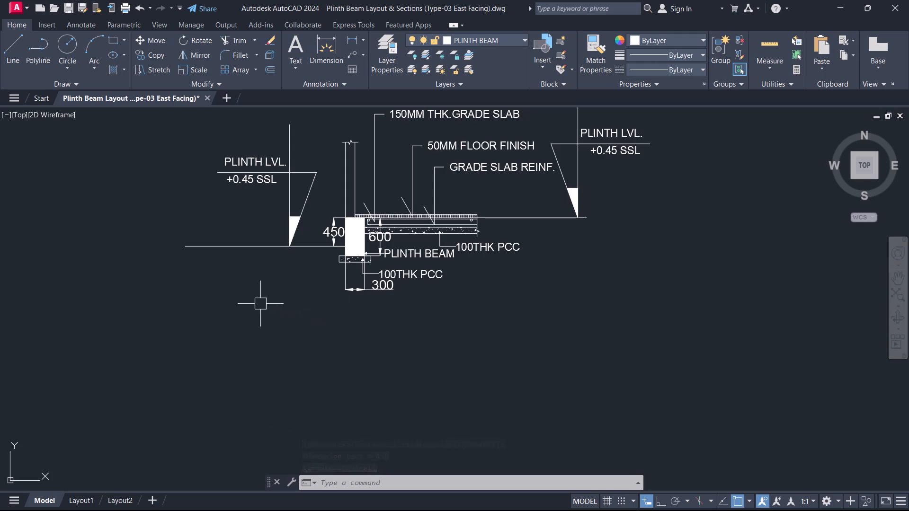
pyautogui.write('L')
pyautogui.press('space')
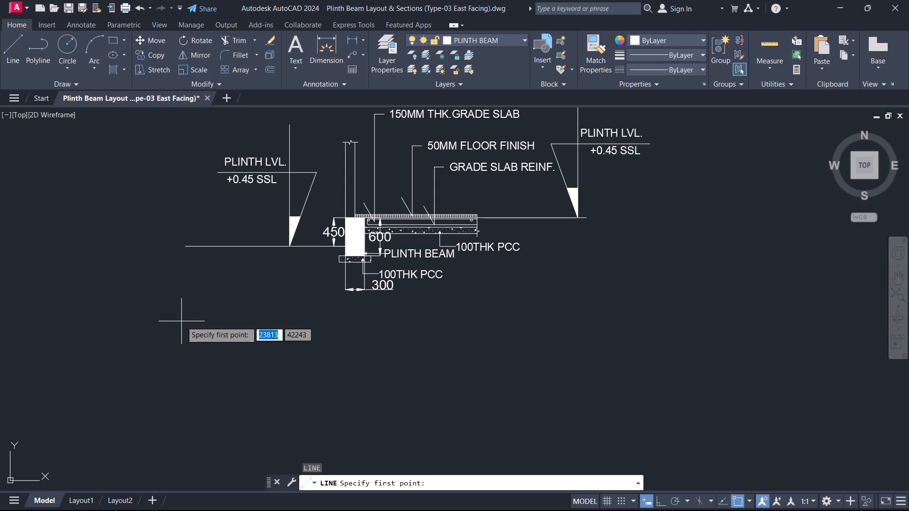
pyautogui.click(185, 246)
pyautogui.scroll(-1, 222, 394)
pyautogui.moveTo(214, 388); pyautogui.dragTo(203, 339, button='middle')
pyautogui.press('F8')
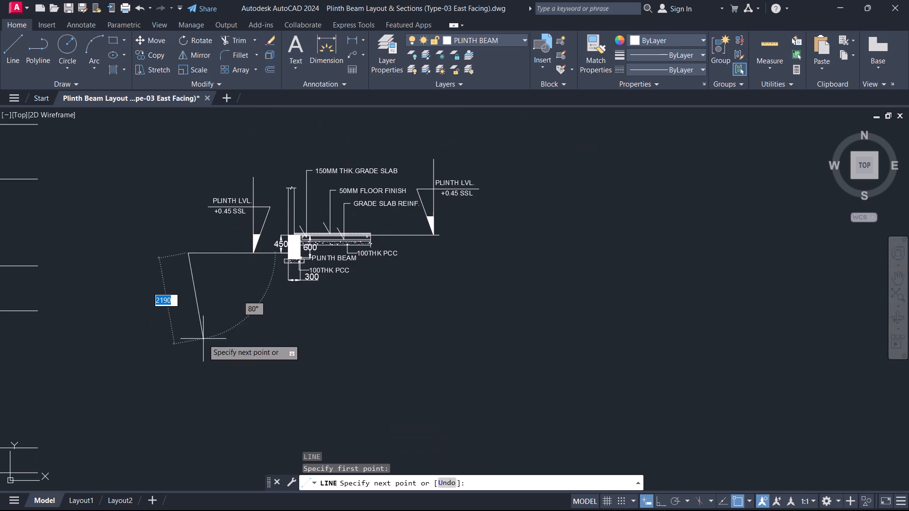
pyautogui.click(182, 391)
pyautogui.press('Escape')
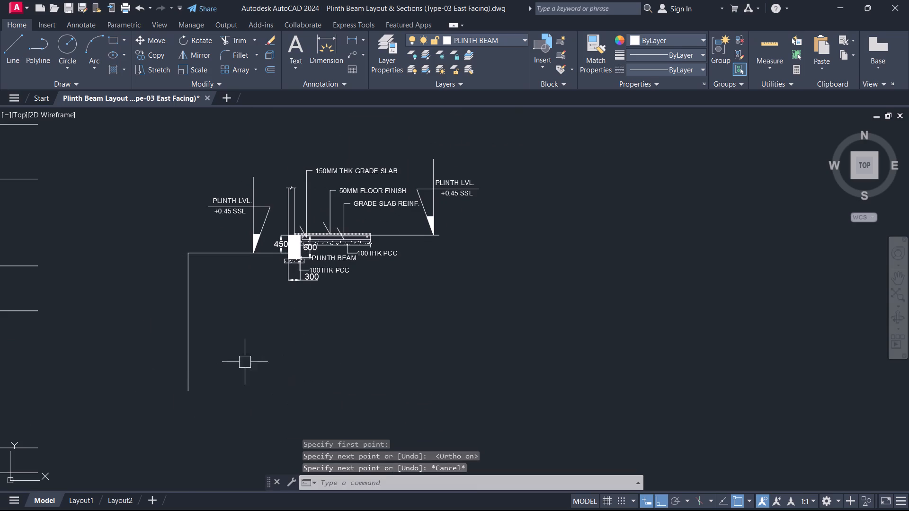
# Draw a horizontal line from the new vertical line across below the section, extending past the end of the plinth level line.
pyautogui.press('space')
pyautogui.click(192, 342)
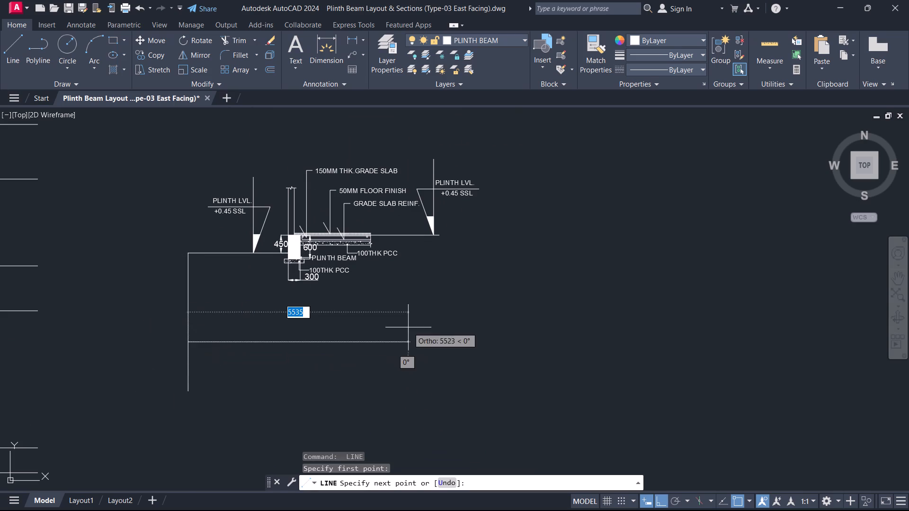
pyautogui.click(458, 330)
pyautogui.press('Escape')
# Draw a vertical line from the far end of the plinth level line down across the horizontal bottom line.
pyautogui.press('space')
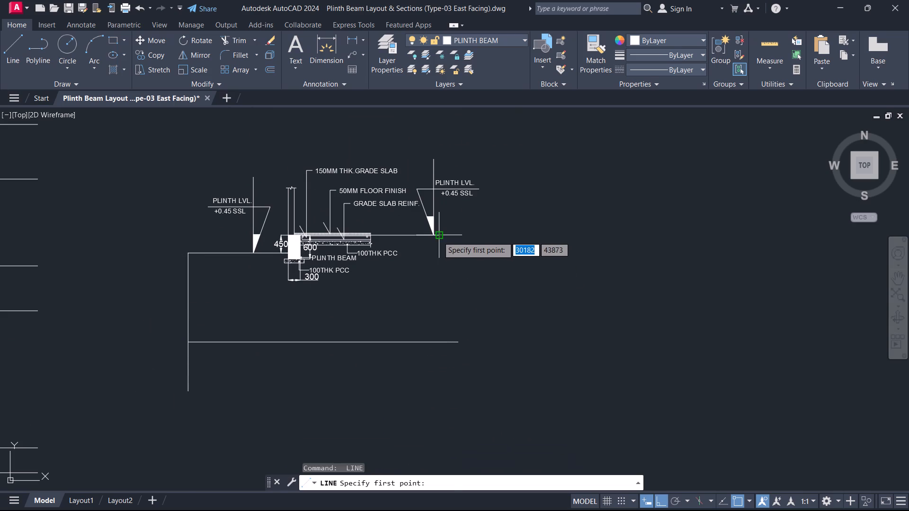
pyautogui.click(438, 237)
pyautogui.click(445, 358)
pyautogui.press('Escape')
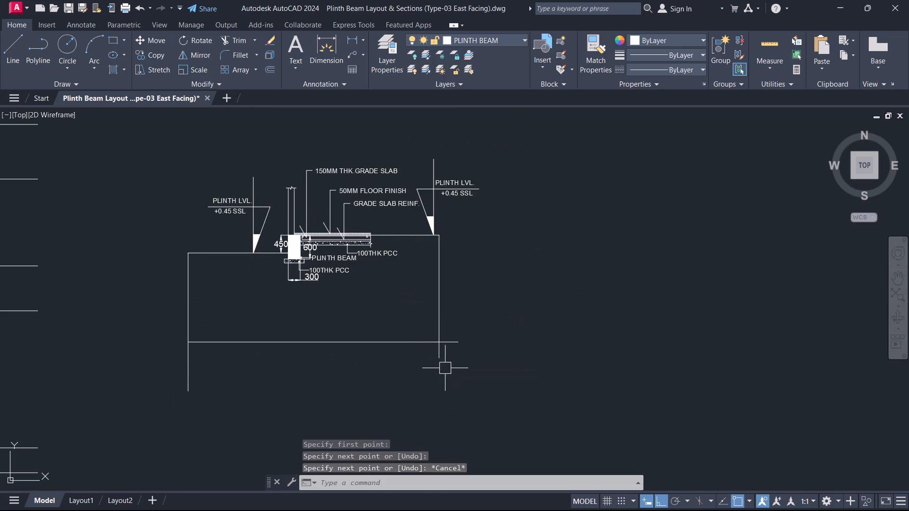
# Trim the line ends overhanging both bottom corners to close the rectangular soil outline under the section.
pyautogui.press('t')
pyautogui.write('R')
pyautogui.press('space')
pyautogui.moveTo(454, 335); pyautogui.dragTo(456, 347)
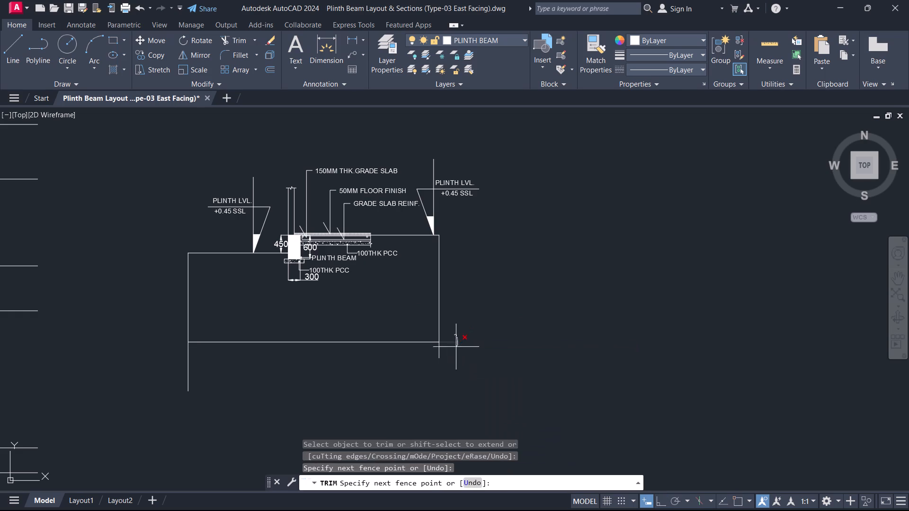
pyautogui.moveTo(456, 347); pyautogui.dragTo(151, 368)
pyautogui.press('Escape')
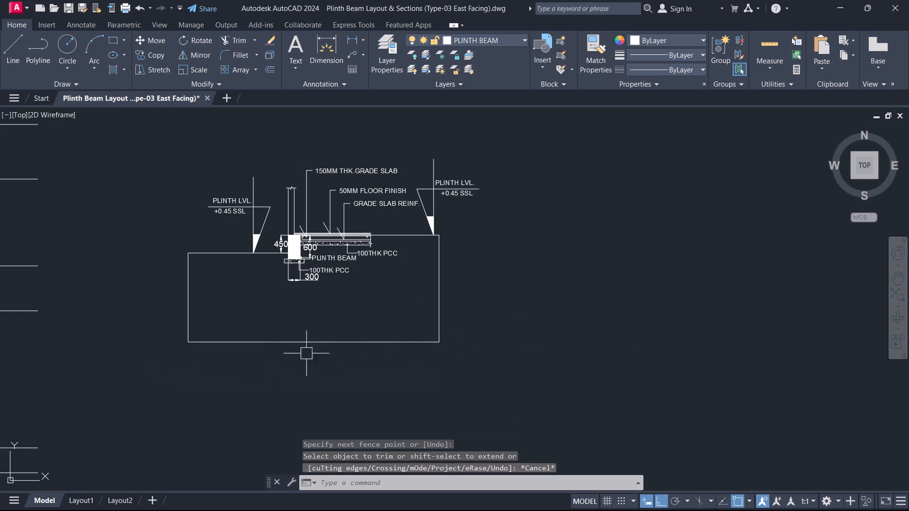
# With Ortho off, copy the 100THK PCC text under the plinth beam to the open area below the beam width dimension.
pyautogui.moveTo(355, 306); pyautogui.dragTo(409, 312, button='middle')
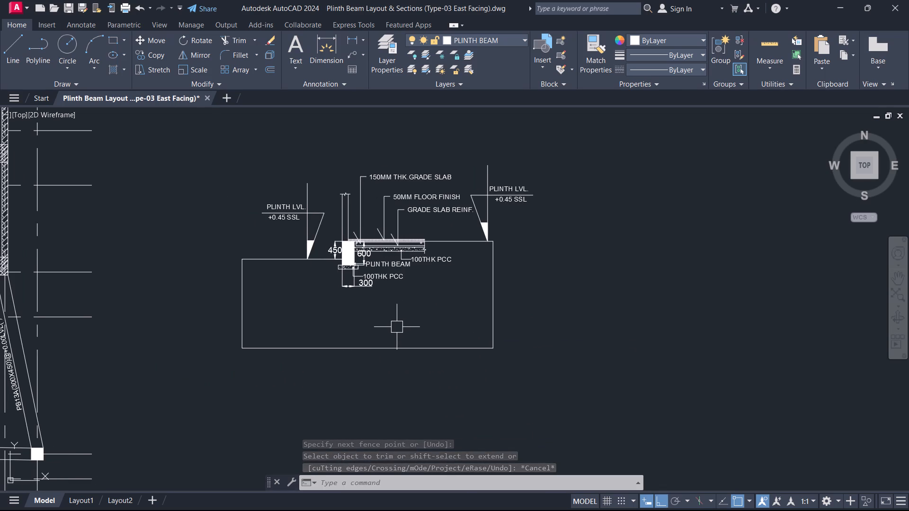
pyautogui.scroll(2, 397, 327)
pyautogui.click(362, 209)
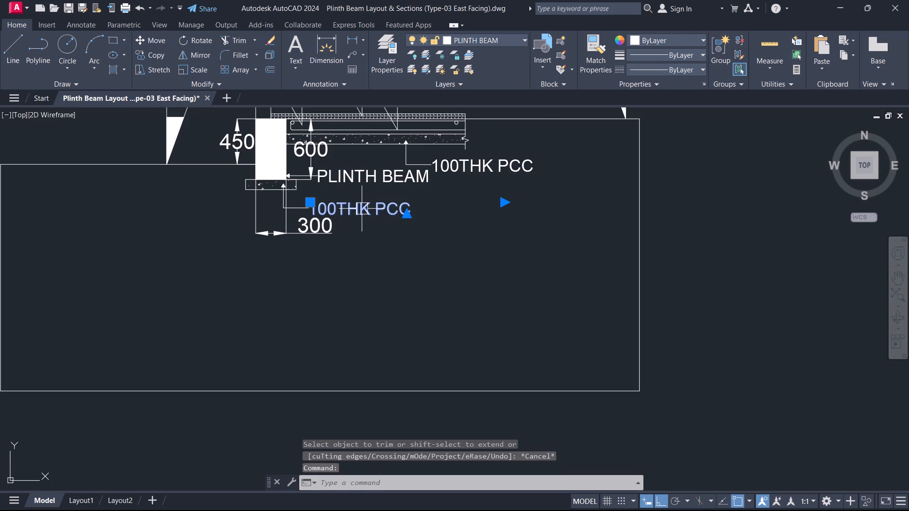
pyautogui.write('CO')
pyautogui.press('space')
pyautogui.click(362, 209)
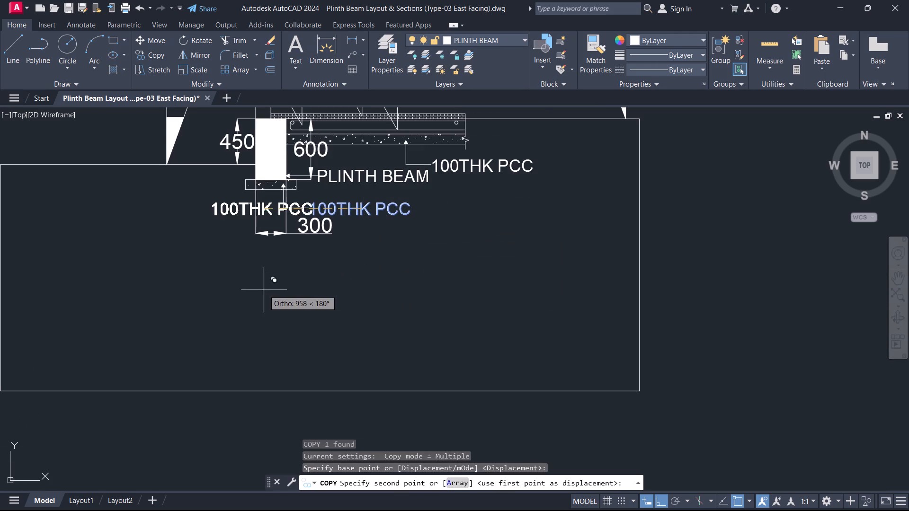
pyautogui.press('F8')
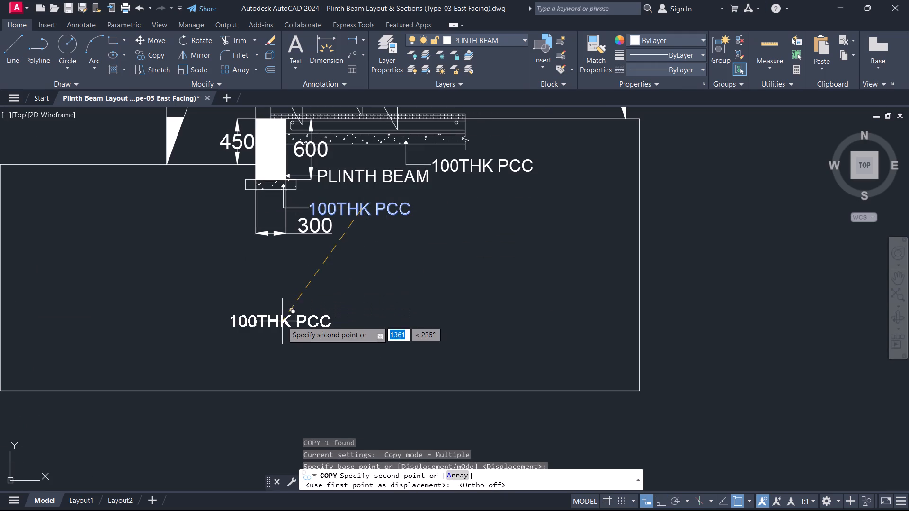
pyautogui.click(286, 277)
pyautogui.press('Escape')
# Replace the copied text inside the soil outline with the two-line note WELL COMPACTED / SOIL TO 95% MDD.
pyautogui.tripleClick(286, 277)
pyautogui.hotkey('ctrl', 'a')
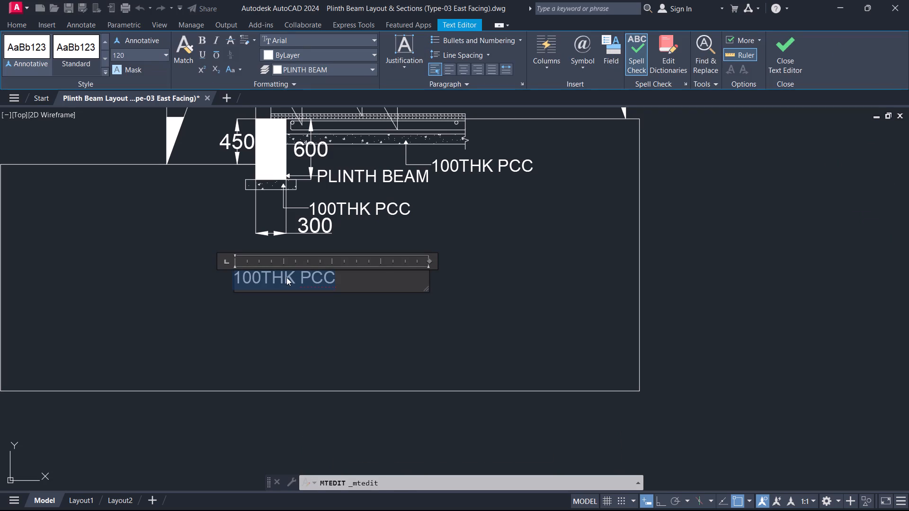
pyautogui.write('WELL COM')
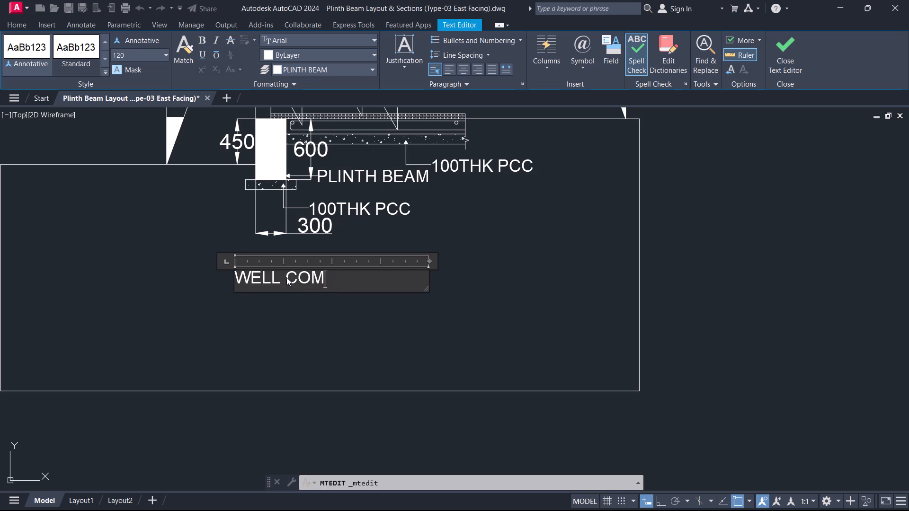
pyautogui.write('PA')
pyautogui.write('CTED')
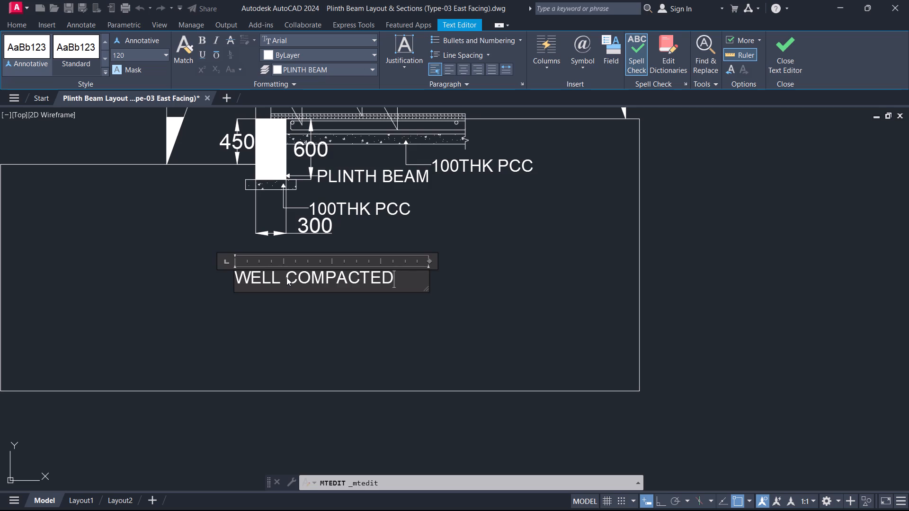
pyautogui.press('Return')
pyautogui.write('SOIL')
pyautogui.press('space')
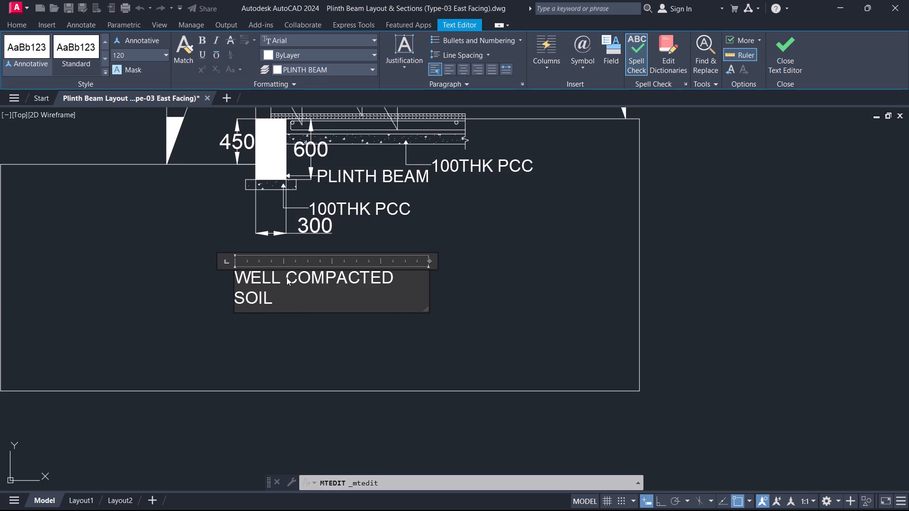
pyautogui.write('TO')
pyautogui.press('space')
pyautogui.write('95')
pyautogui.hotkey('shift', '%')
pyautogui.press('space')
pyautogui.write('MDD')
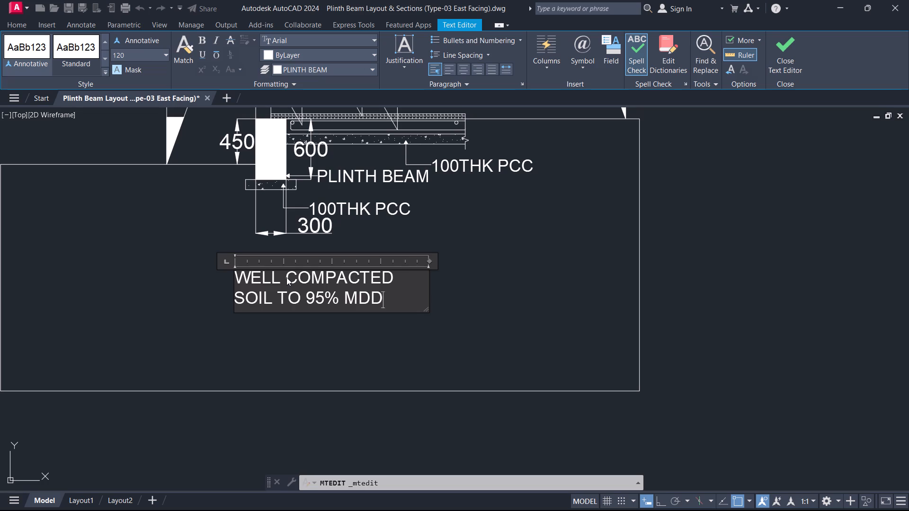
pyautogui.press('.')
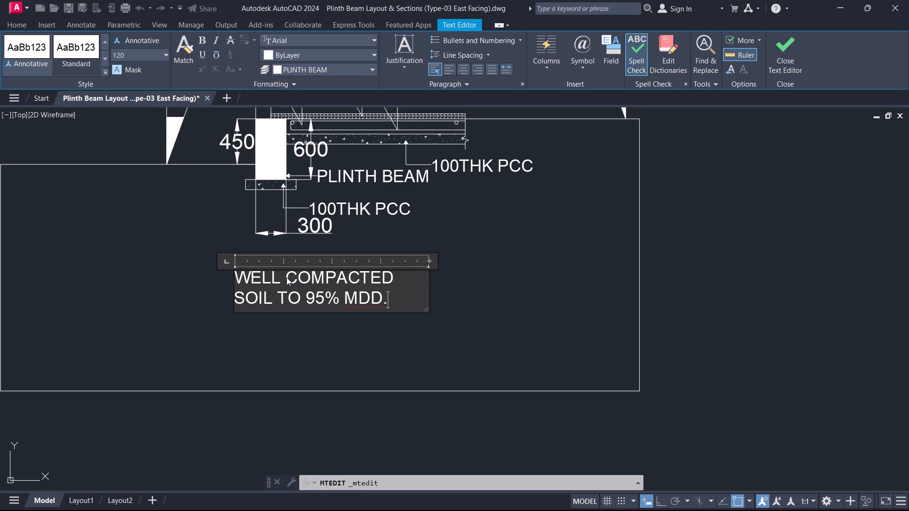
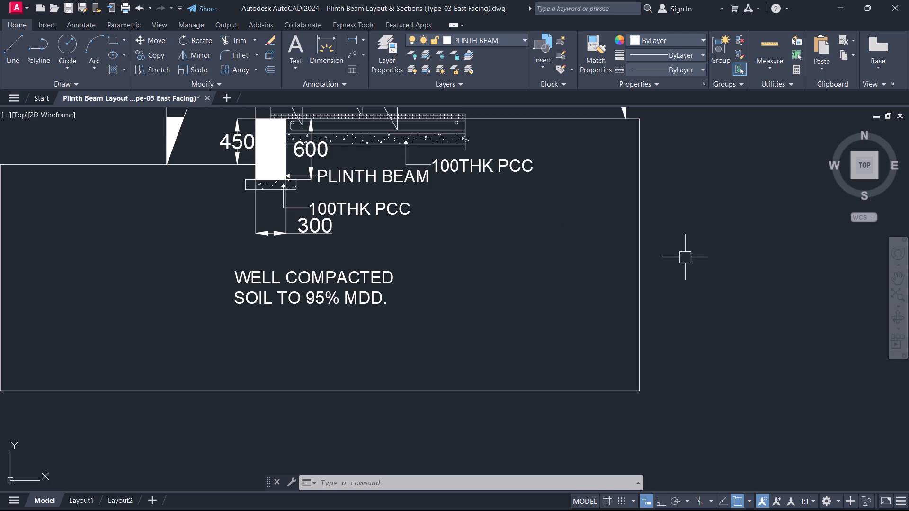
# Move the bottom line of the soil outline up closer to the WELL COMPACTED SOIL TO 95% MDD note.
pyautogui.scroll(-1, 462, 307)
pyautogui.moveTo(472, 315); pyautogui.dragTo(640, 312, button='middle')
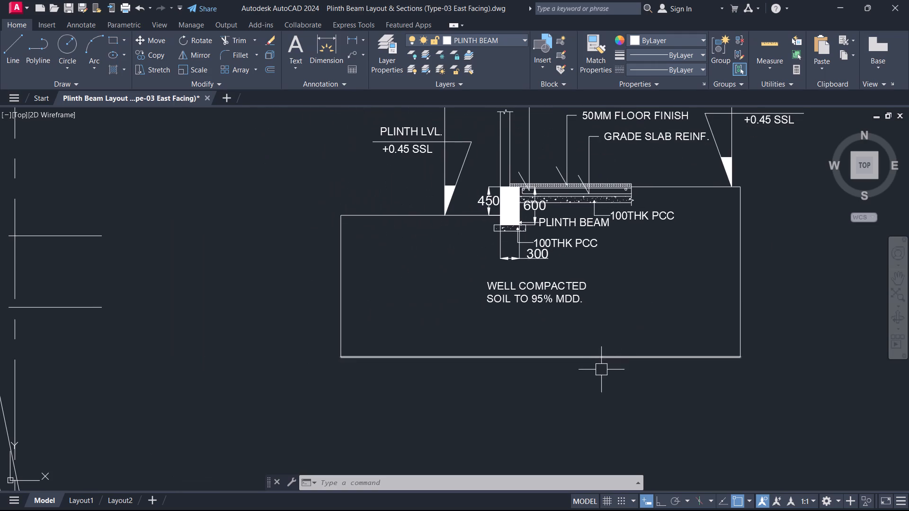
pyautogui.click(596, 359)
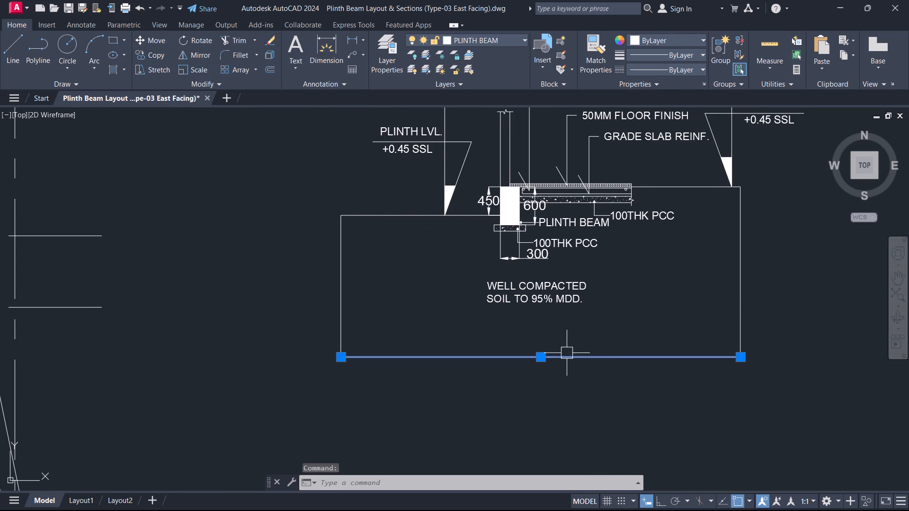
pyautogui.write('M')
pyautogui.press('space')
pyautogui.click(596, 383)
pyautogui.click(592, 353)
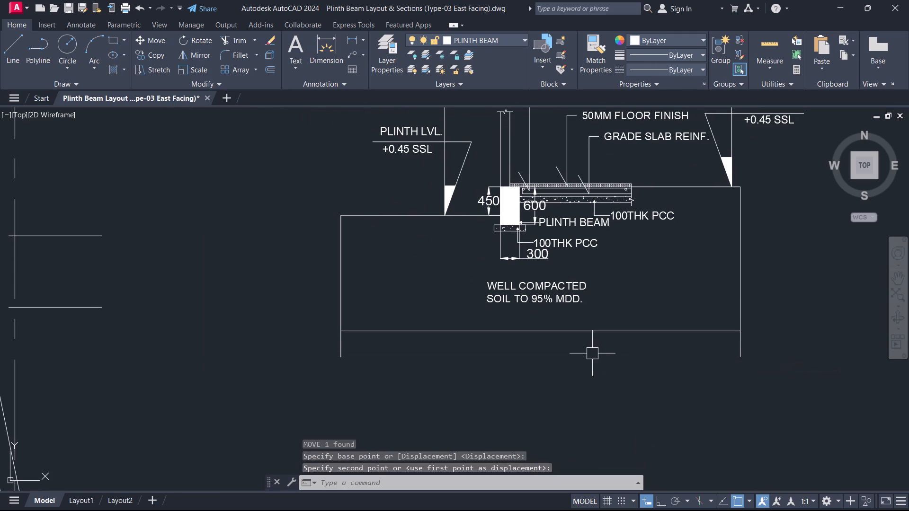
pyautogui.press('Escape')
# Trim both vertical side lines of the soil outline where they overhang below the moved bottom line.
pyautogui.scroll(2, 733, 362)
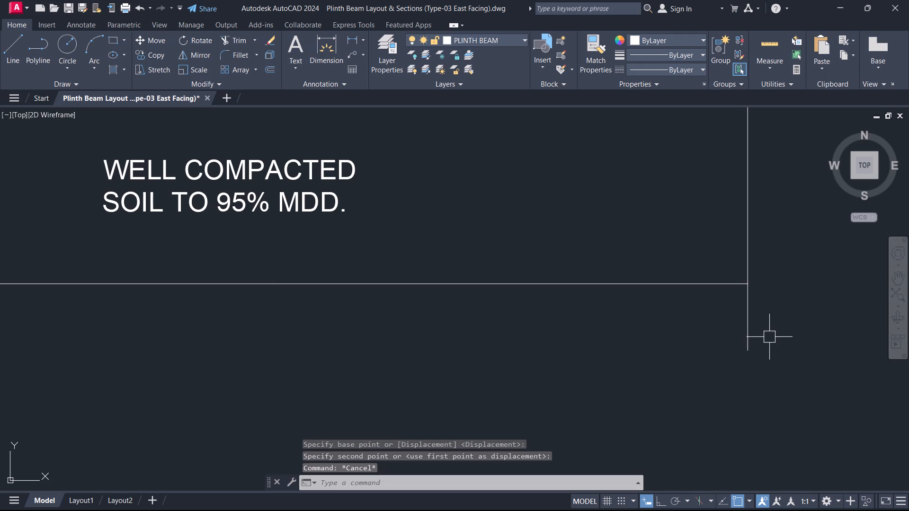
pyautogui.write('TR')
pyautogui.press('space')
pyautogui.scroll(-3, 769, 335)
pyautogui.click(794, 330)
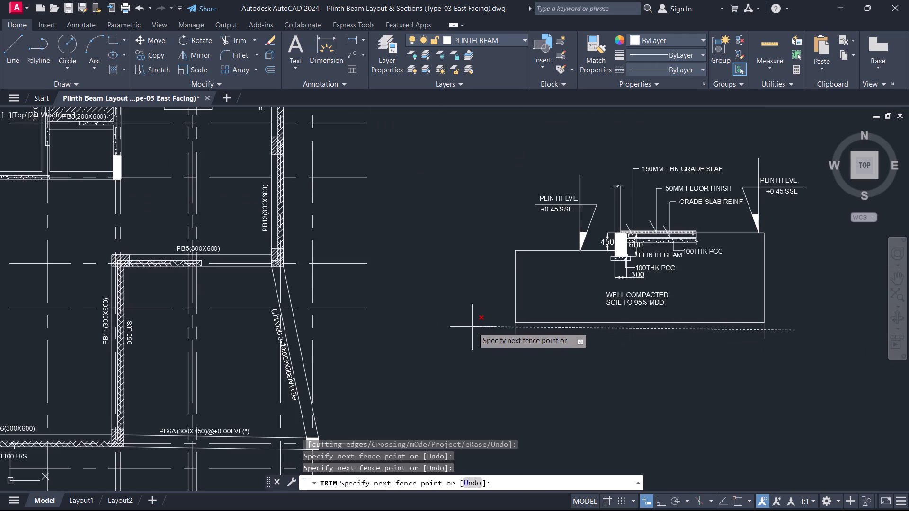
pyautogui.click(476, 333)
pyautogui.press('Escape')
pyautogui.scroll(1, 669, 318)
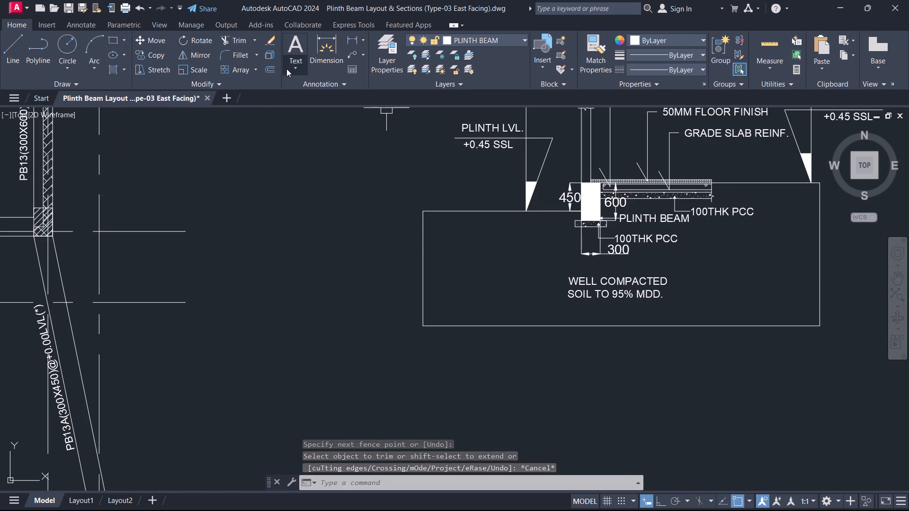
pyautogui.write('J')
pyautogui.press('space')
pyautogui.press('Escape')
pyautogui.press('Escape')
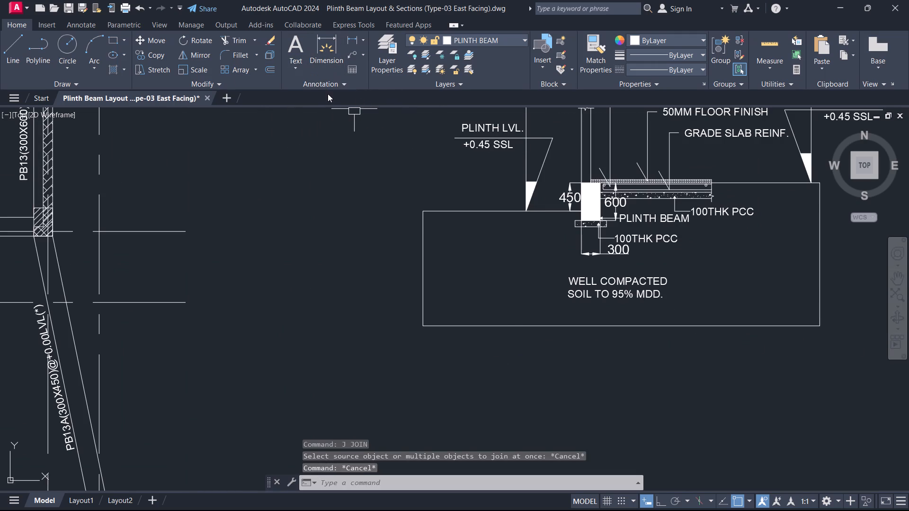
# Hatch the interior of the soil outline around the plinth beam section with the AR-SAND pattern.
pyautogui.press('h')
pyautogui.press('space')
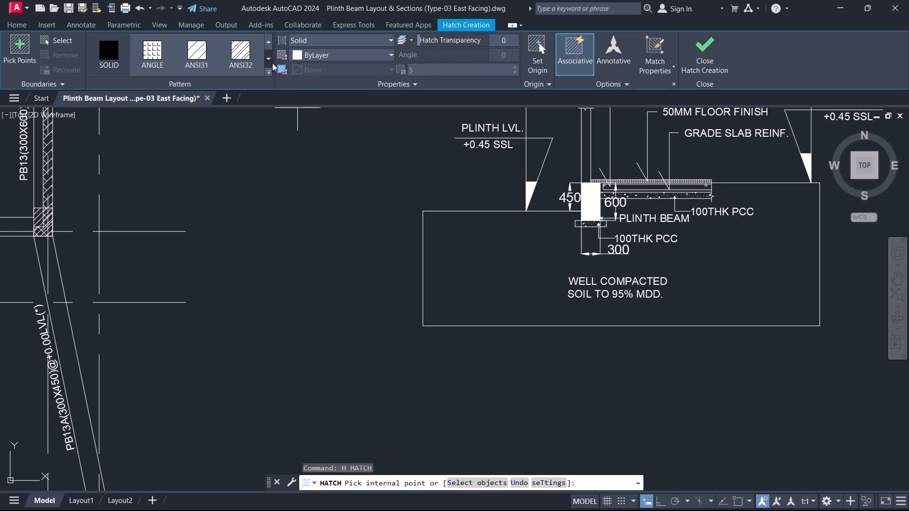
pyautogui.click(269, 71)
pyautogui.scroll(-1, 237, 160)
pyautogui.scroll(1, 237, 160)
pyautogui.scroll(-2, 227, 168)
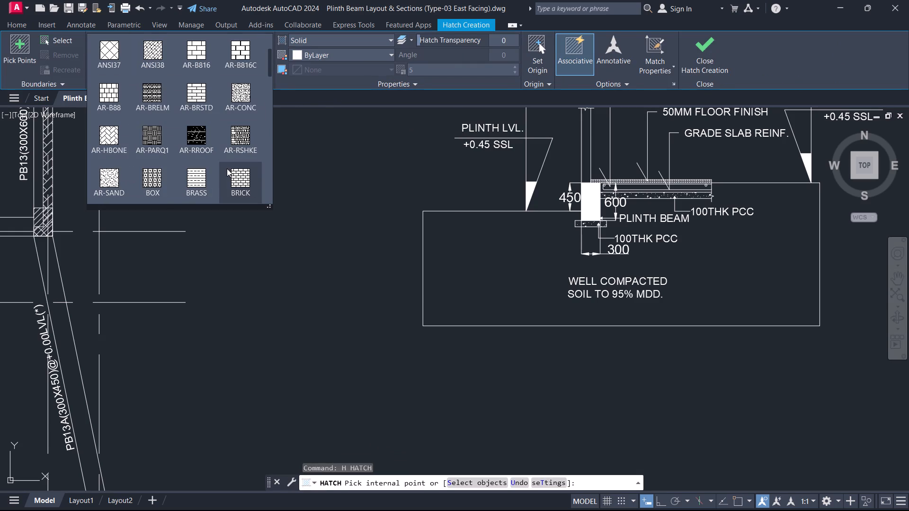
pyautogui.click(118, 172)
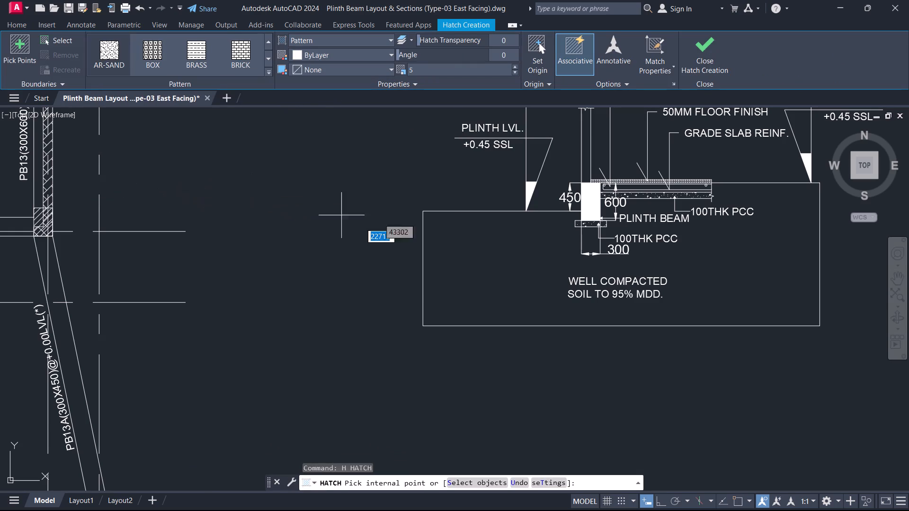
pyautogui.click(449, 256)
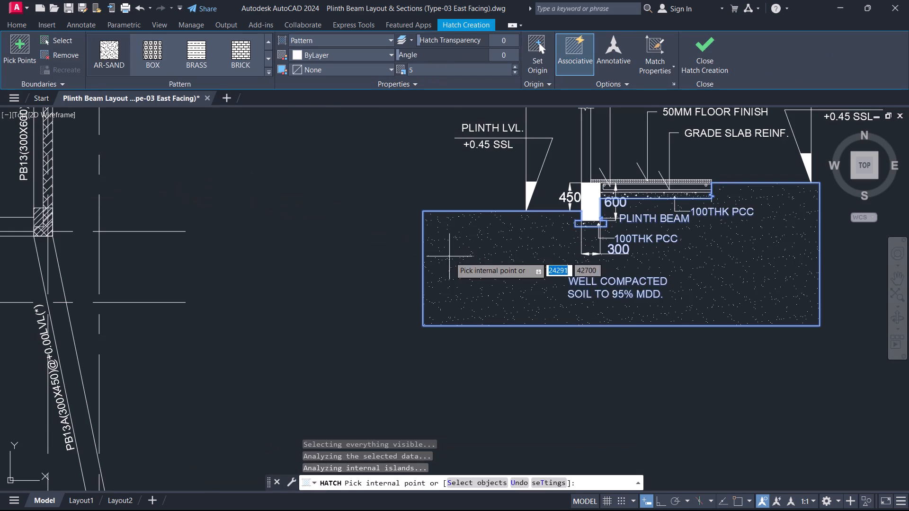
pyautogui.press('Escape')
# Delete the two vertical side lines and the bottom line of the soil outline, keeping the sand hatch.
pyautogui.click(387, 185)
pyautogui.click(452, 401)
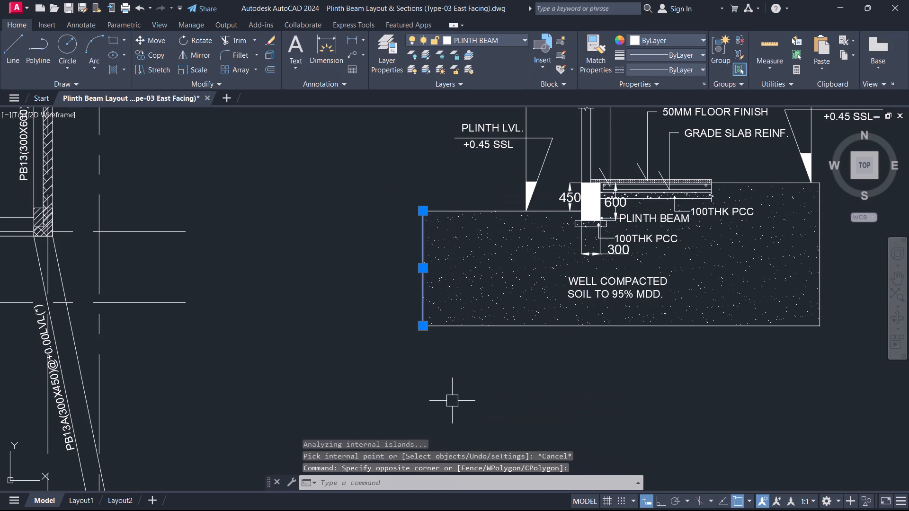
pyautogui.moveTo(887, 266); pyautogui.dragTo(537, 298, button='middle')
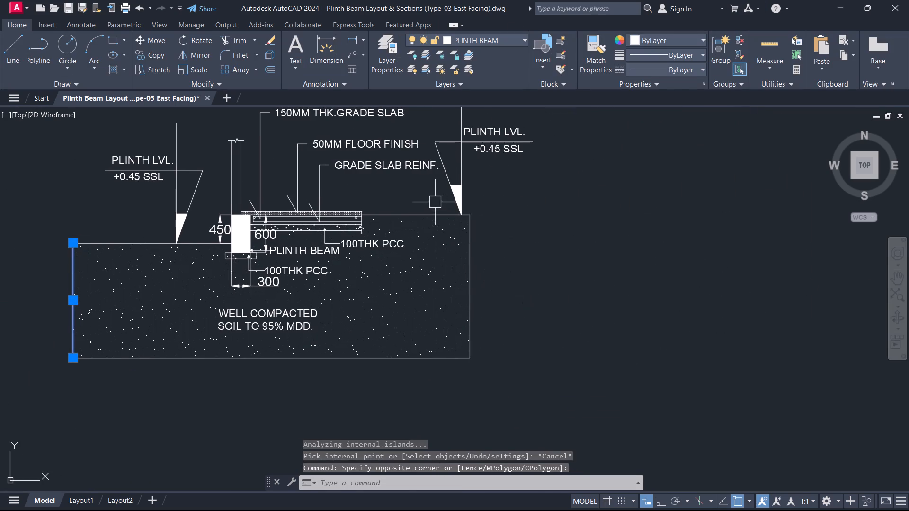
pyautogui.click(439, 194)
pyautogui.click(494, 395)
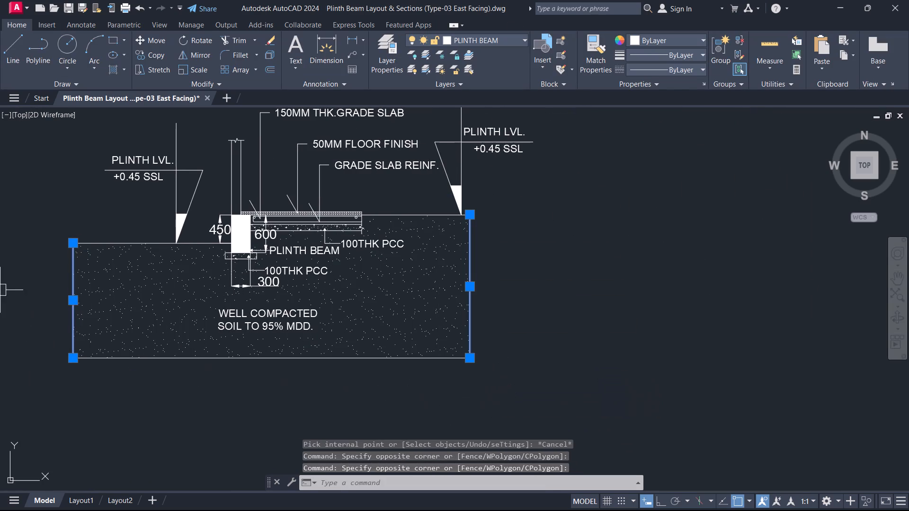
pyautogui.click(39, 344)
pyautogui.click(626, 448)
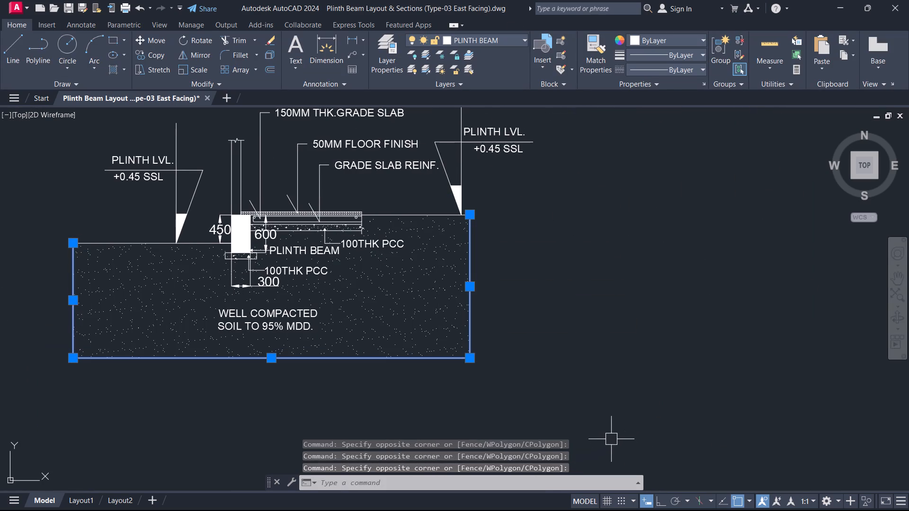
pyautogui.press('Delete')
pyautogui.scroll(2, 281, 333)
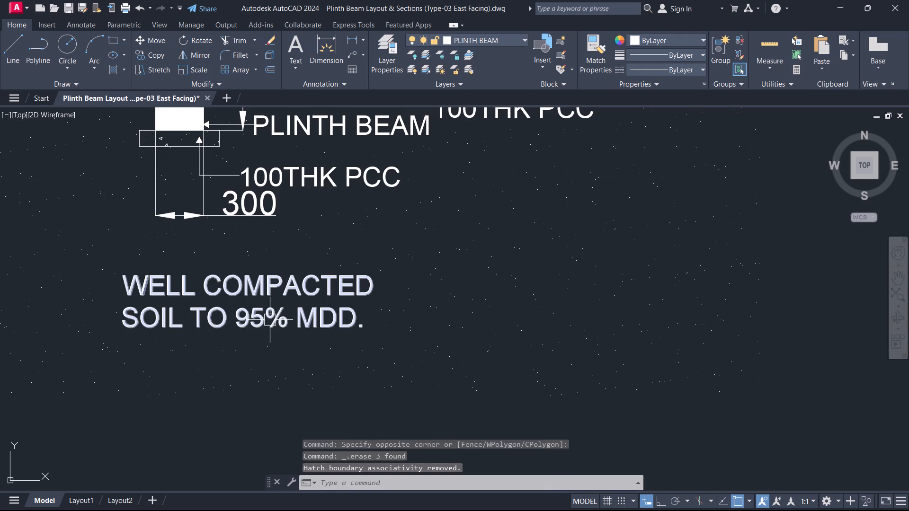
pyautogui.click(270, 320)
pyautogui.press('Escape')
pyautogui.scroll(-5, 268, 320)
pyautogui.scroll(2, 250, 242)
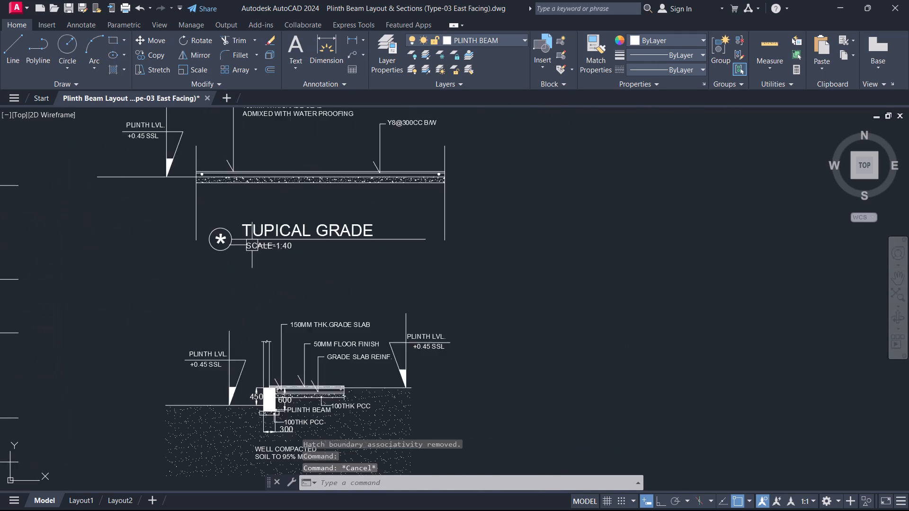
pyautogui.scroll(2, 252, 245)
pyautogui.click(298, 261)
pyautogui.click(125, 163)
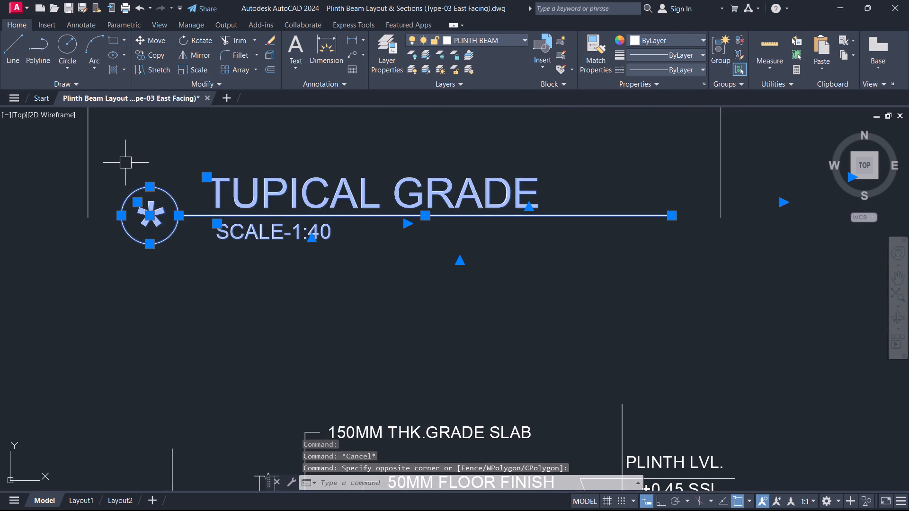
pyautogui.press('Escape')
# Correct and complete the title under the grade slab section to read TYPICAL GRADE SLAB DETAIL.
pyautogui.doubleClick(262, 191)
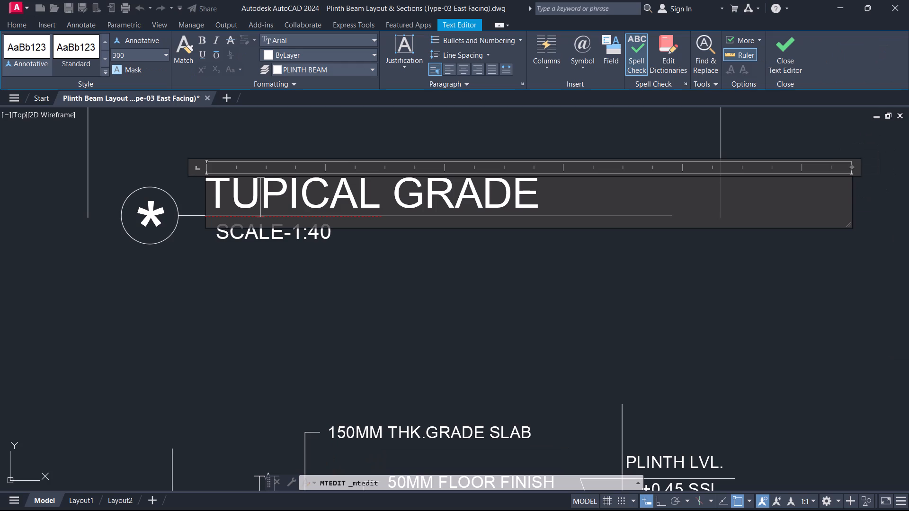
pyautogui.press('BackSpace')
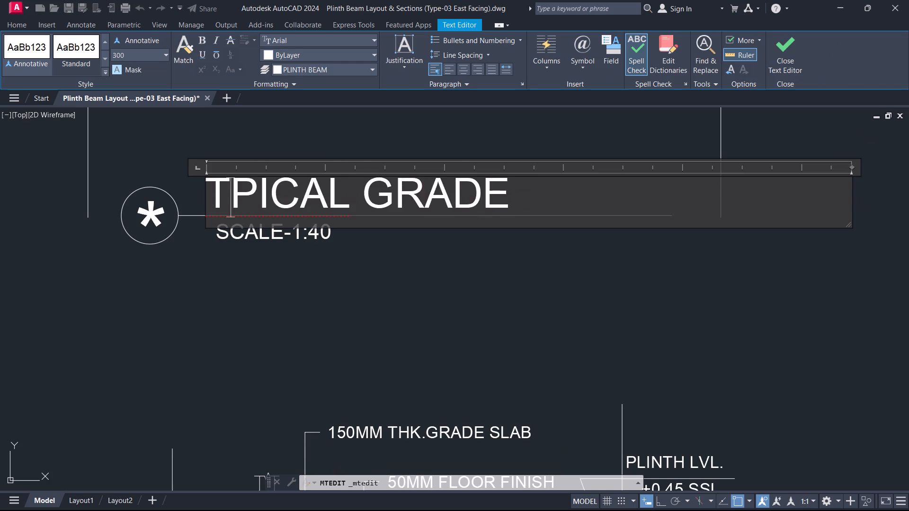
pyautogui.press('y')
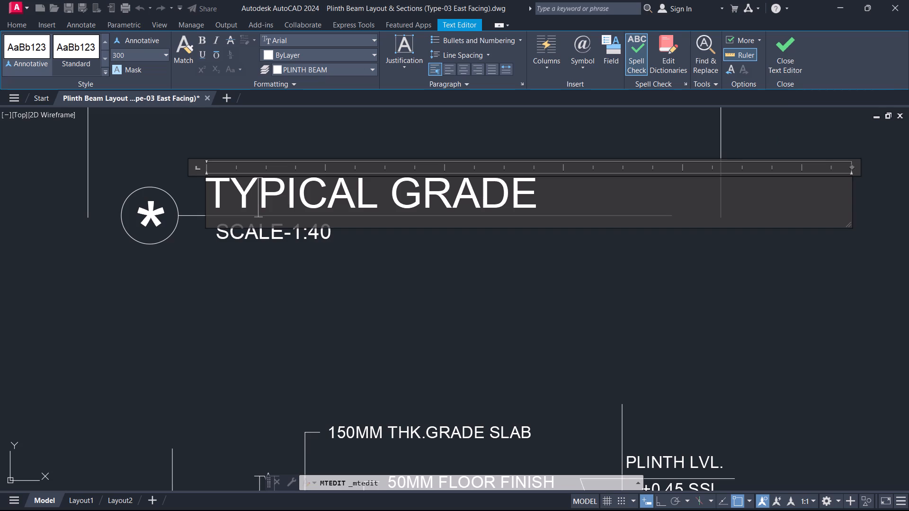
pyautogui.click(579, 204)
pyautogui.press('space')
pyautogui.write('SLAB DETAIL')
pyautogui.click(800, 46)
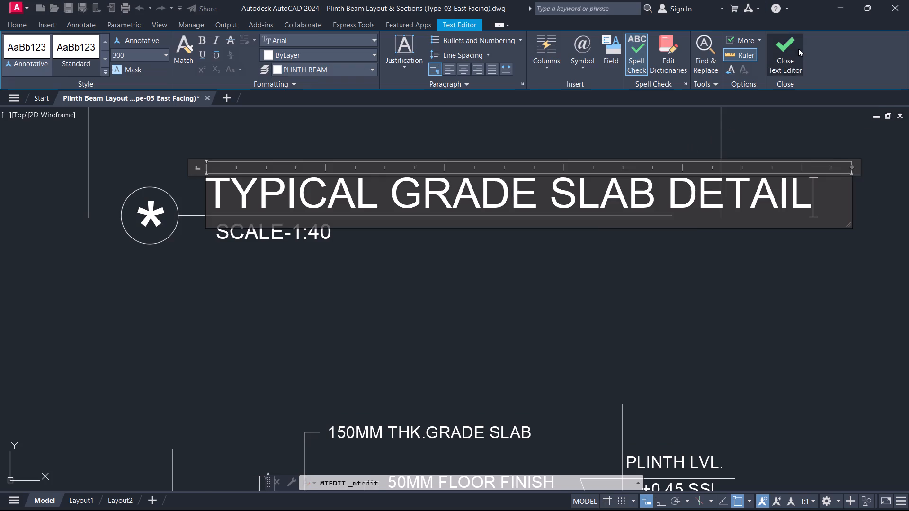
# With Ortho on, stretch the title underline horizontally by about 1660, just past the end of the title text.
pyautogui.click(631, 219)
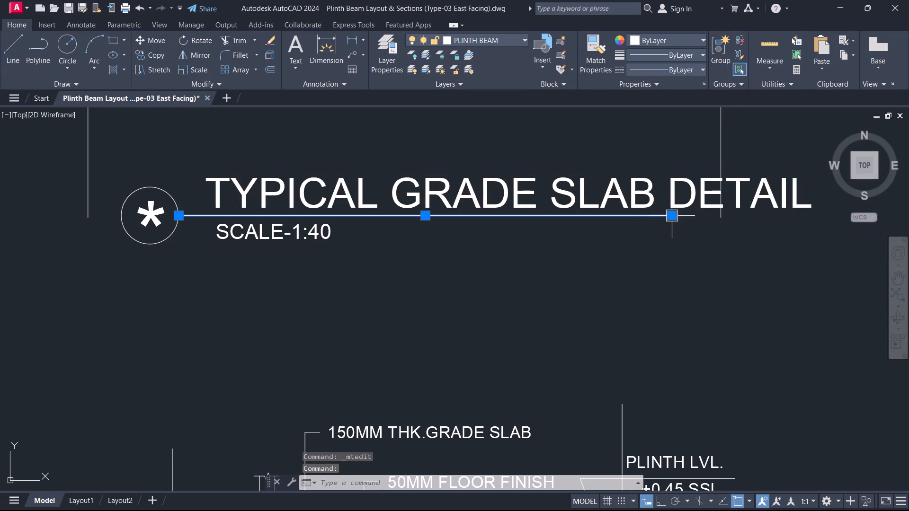
pyautogui.click(676, 217)
pyautogui.moveTo(759, 217); pyautogui.dragTo(521, 229, button='middle')
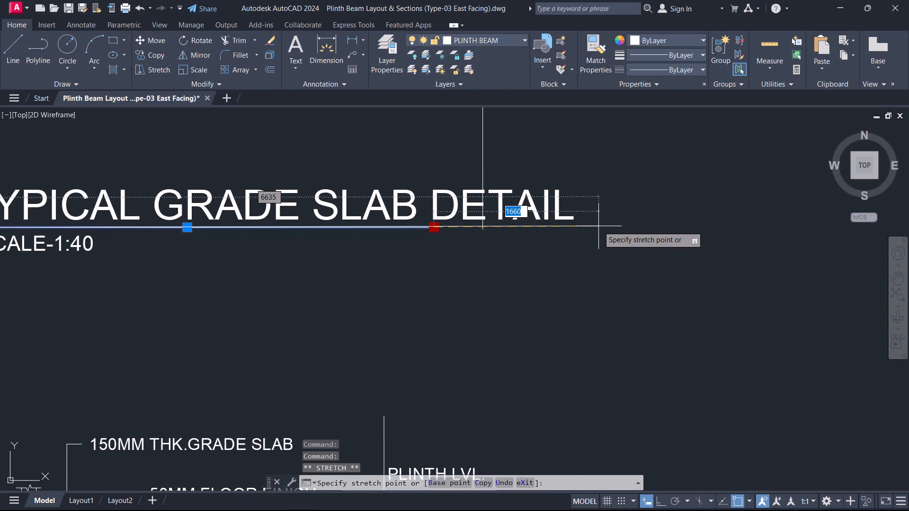
pyautogui.press('F8')
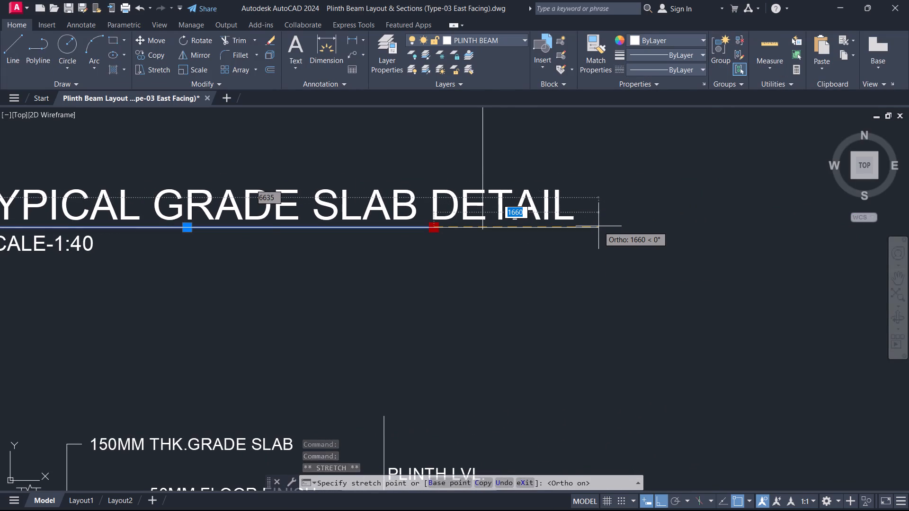
pyautogui.click(598, 226)
pyautogui.press('Escape')
# Move the whole title group, including the asterisk circle, underline and scale text, horizontally to centre it under the grade slab section.
pyautogui.scroll(-3, 523, 162)
pyautogui.moveTo(523, 162); pyautogui.dragTo(625, 215, button='middle')
pyautogui.scroll(2, 544, 241)
pyautogui.moveTo(540, 257); pyautogui.dragTo(508, 243)
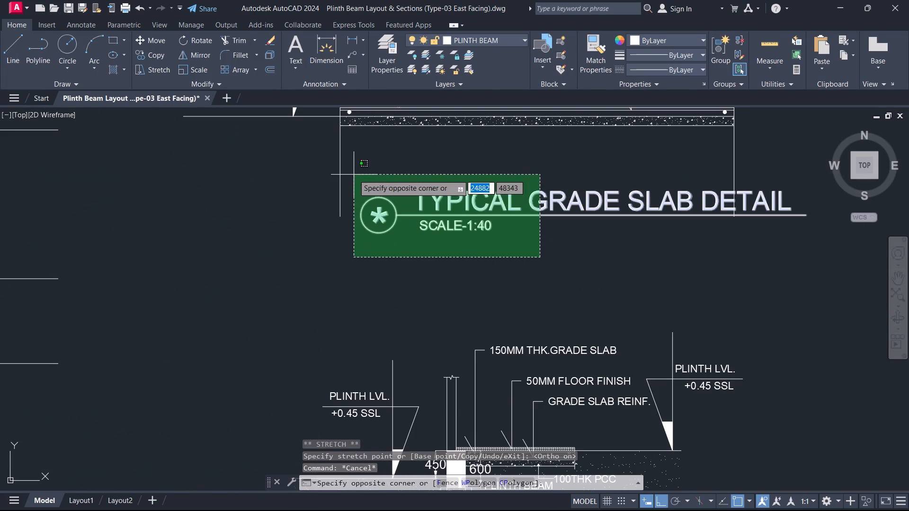
pyautogui.click(371, 183)
pyautogui.press('m')
pyautogui.press('space')
pyautogui.click(489, 232)
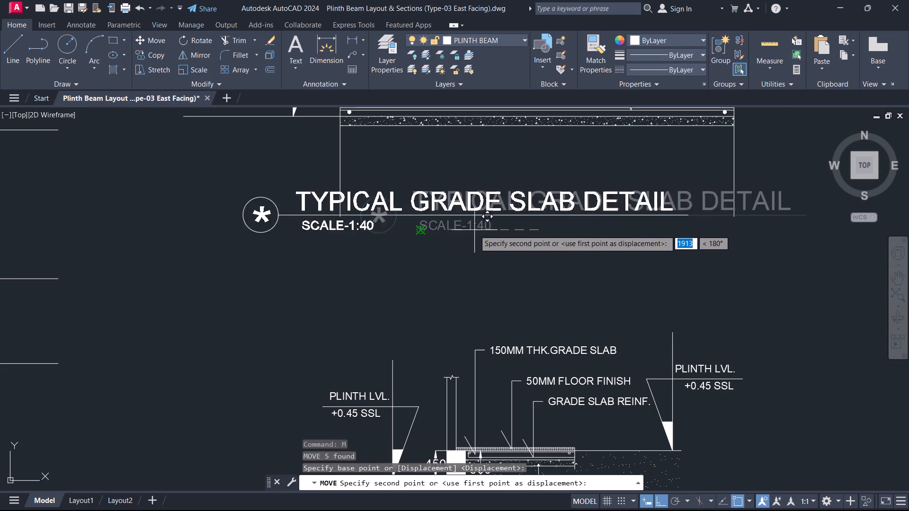
pyautogui.click(499, 256)
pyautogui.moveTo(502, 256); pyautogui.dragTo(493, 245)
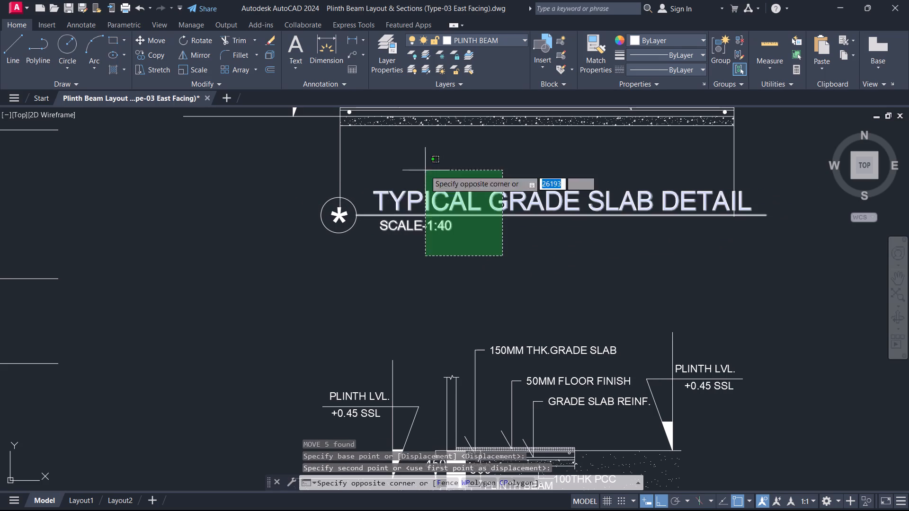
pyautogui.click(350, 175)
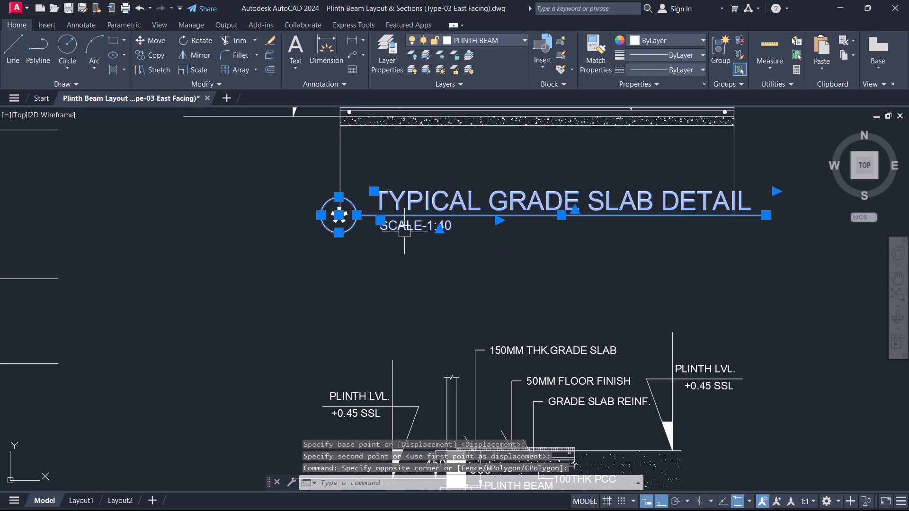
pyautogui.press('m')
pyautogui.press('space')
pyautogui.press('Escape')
# Move the title group with its asterisk straight down by about 547, clear of the vertical lines at the slab ends.
pyautogui.click(338, 219)
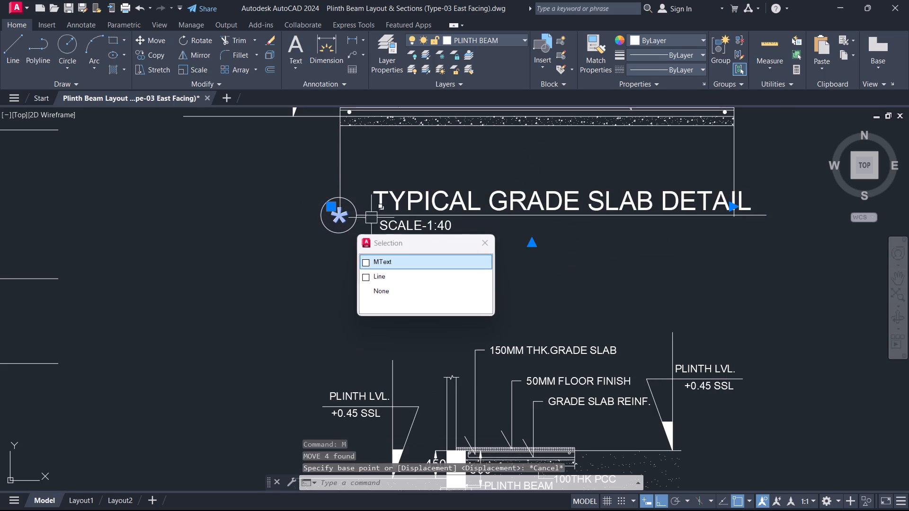
pyautogui.click(584, 283)
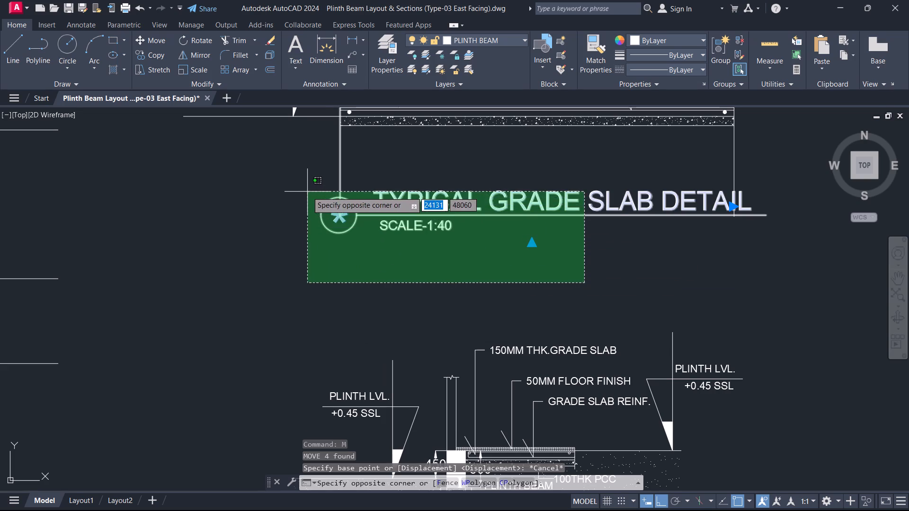
pyautogui.click(307, 192)
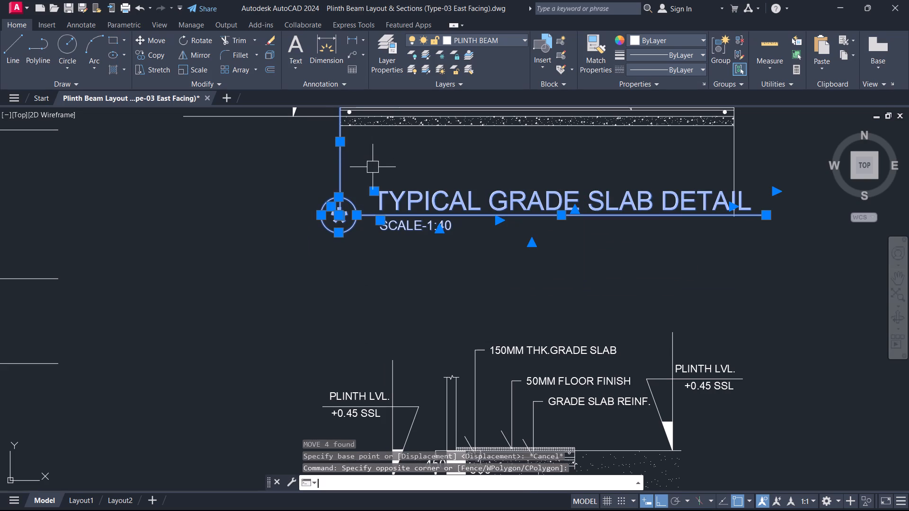
pyautogui.keyDown('shift'); pyautogui.doubleClick(373, 167); pyautogui.keyUp('shift')
pyautogui.keyDown('shift'); pyautogui.click(267, 167); pyautogui.keyUp('shift')
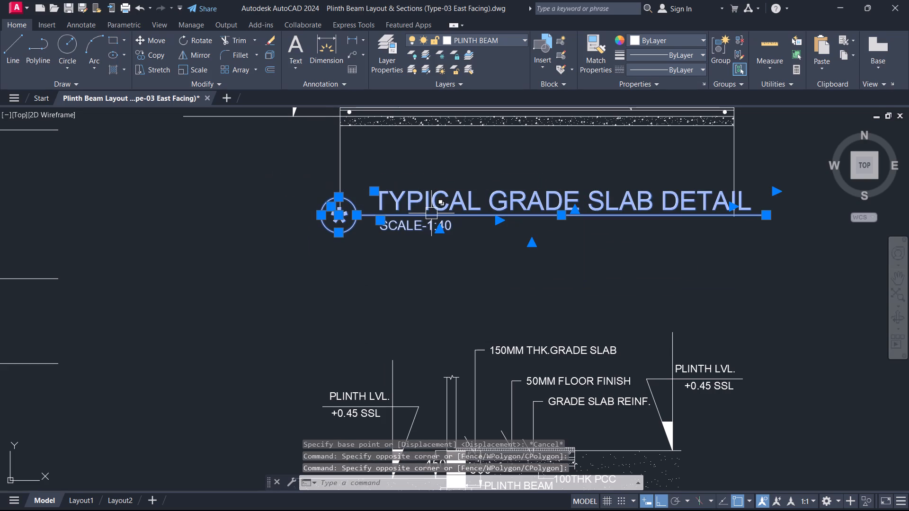
pyautogui.write('M')
pyautogui.press('space')
pyautogui.click(434, 213)
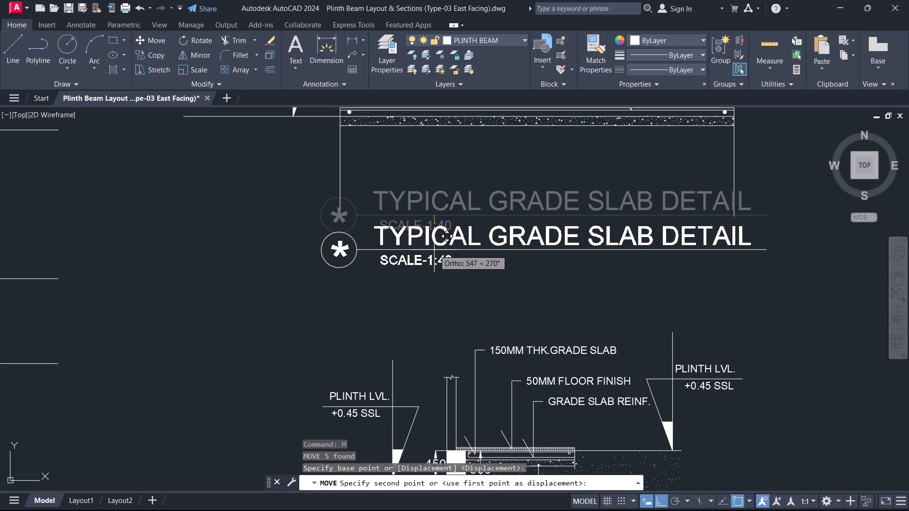
pyautogui.click(434, 250)
pyautogui.press('Escape')
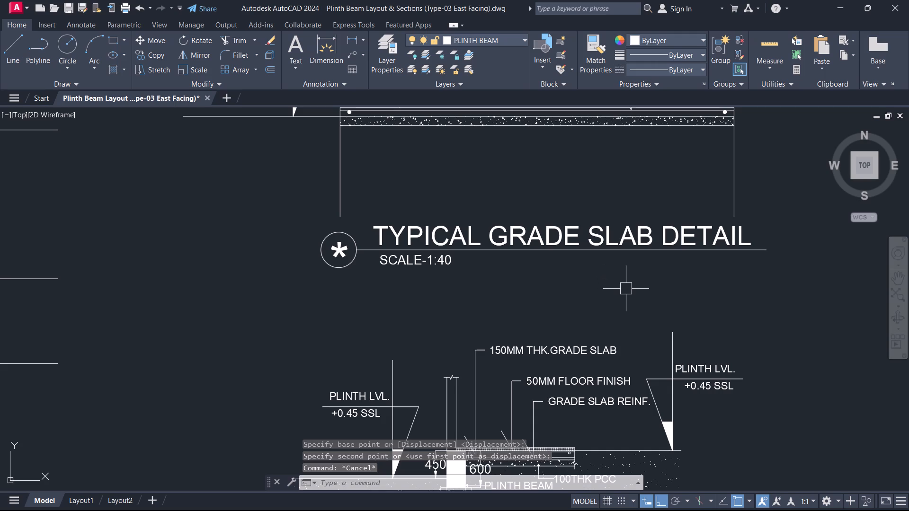
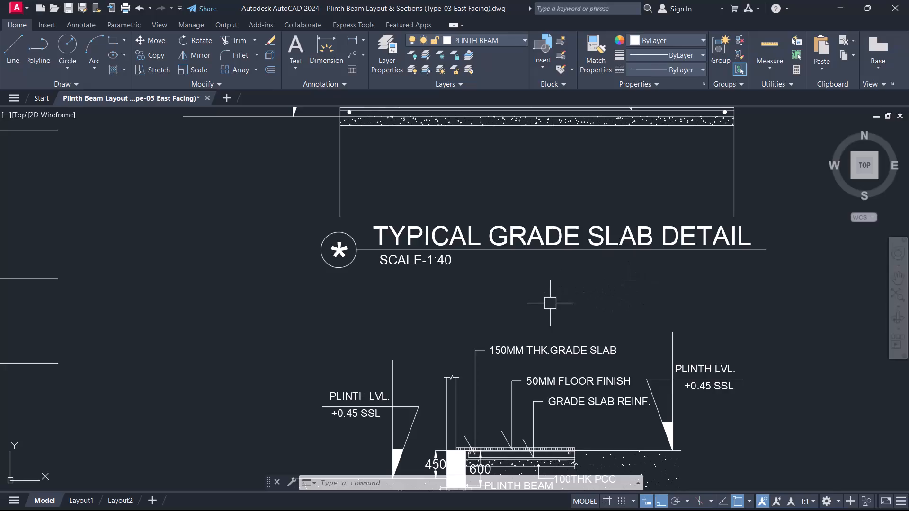
# Copy the grade slab title group, including the asterisk circle, underline and scale text, straight down below the plinth beam section.
pyautogui.scroll(-2, 548, 305)
pyautogui.moveTo(521, 301); pyautogui.dragTo(514, 297, button='middle')
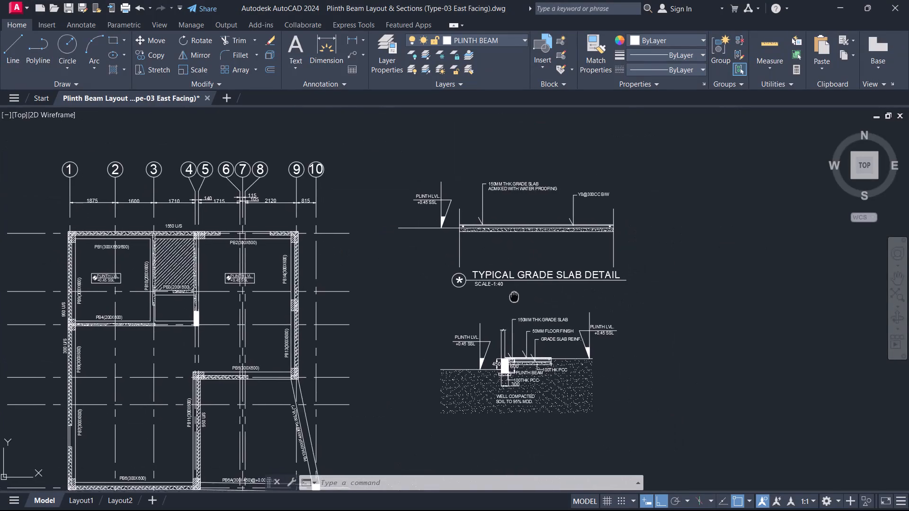
pyautogui.moveTo(514, 297); pyautogui.dragTo(470, 220, button='middle')
pyautogui.scroll(1, 472, 221)
pyautogui.scroll(1, 413, 423)
pyautogui.moveTo(413, 423); pyautogui.dragTo(403, 304, button='middle')
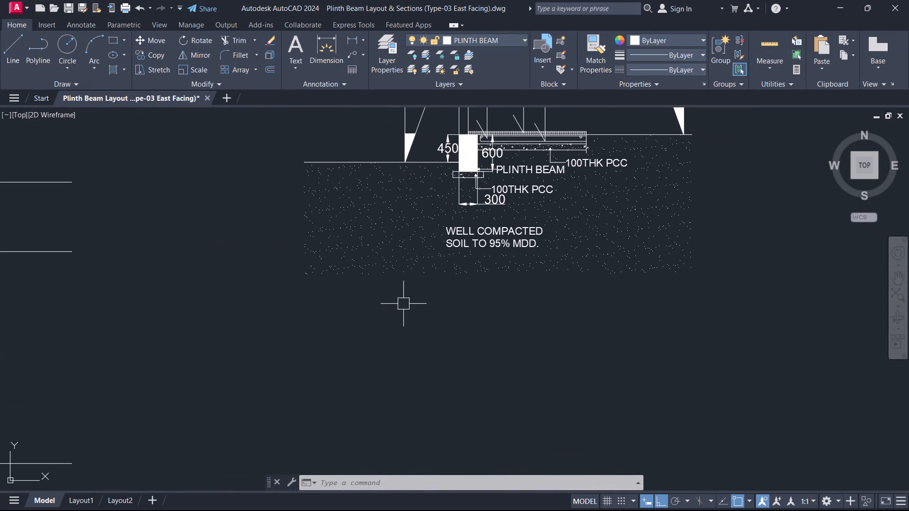
pyautogui.scroll(-2, 405, 303)
pyautogui.scroll(2, 433, 161)
pyautogui.click(425, 187)
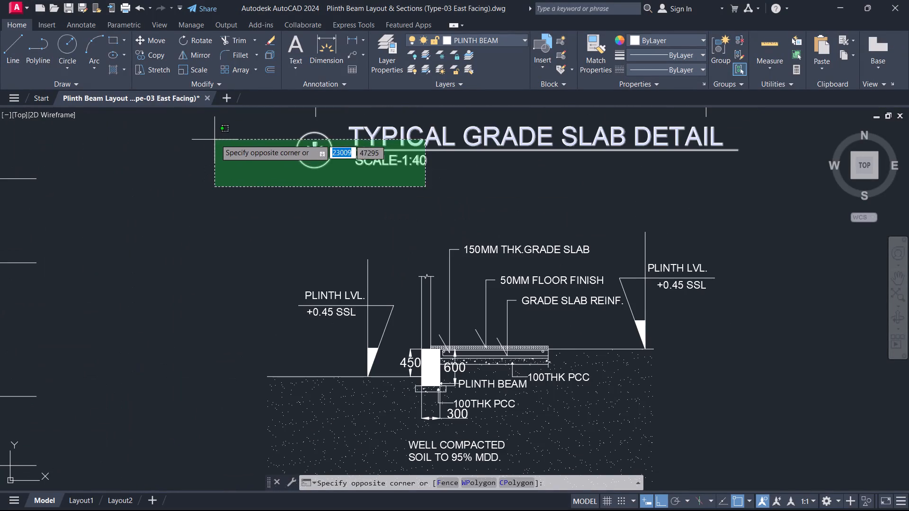
pyautogui.click(215, 139)
pyautogui.press('c')
pyautogui.press('o')
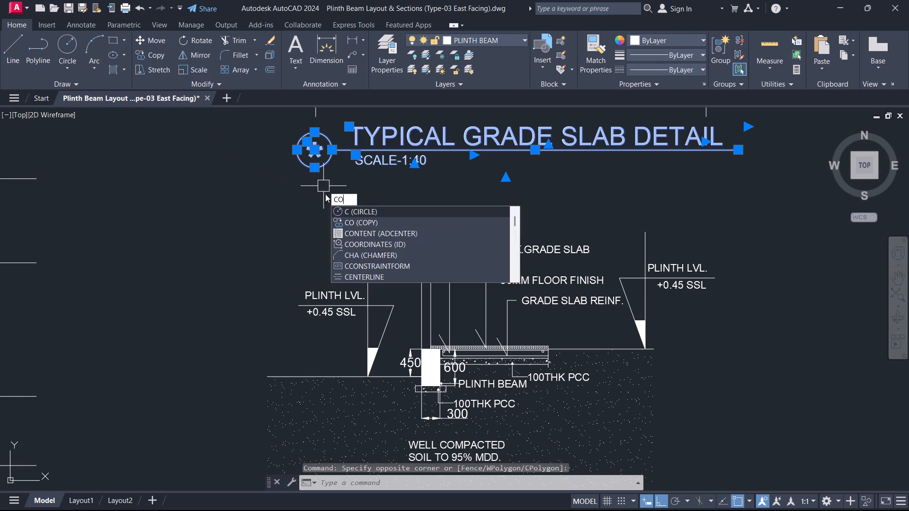
pyautogui.press('space')
pyautogui.click(449, 141)
pyautogui.moveTo(435, 298); pyautogui.dragTo(447, 197, button='middle')
pyautogui.moveTo(410, 414); pyautogui.dragTo(439, 264, button='middle')
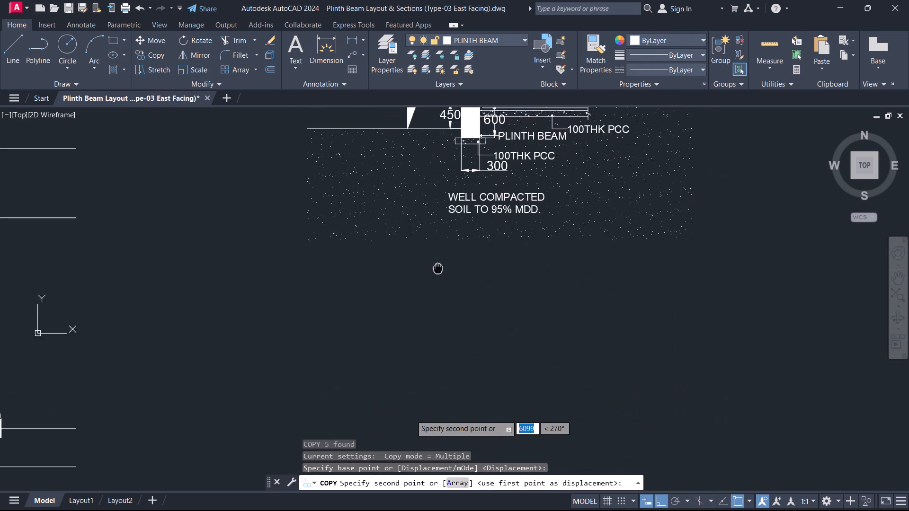
pyautogui.moveTo(439, 264); pyautogui.dragTo(454, 241, button='middle')
pyautogui.click(441, 277)
pyautogui.press('Escape')
# Change the copied title text under the plinth beam section to read SECTION 02-02.
pyautogui.doubleClick(443, 278)
pyautogui.doubleClick(494, 277)
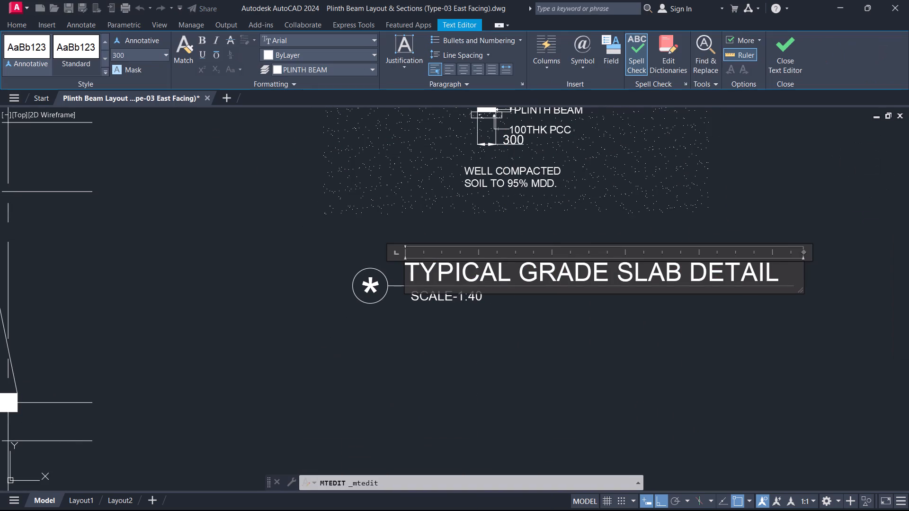
pyautogui.hotkey('ctrl', 's')
pyautogui.hotkey('ctrl', 'a')
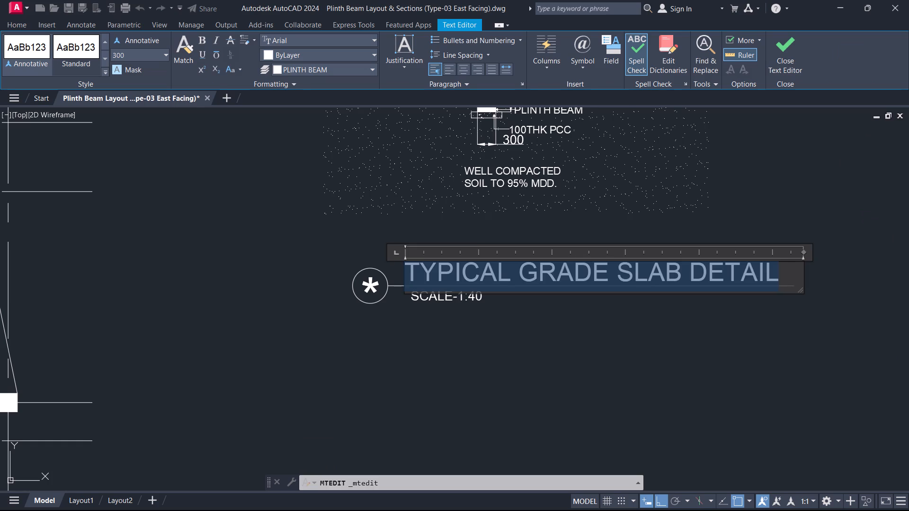
pyautogui.write('SEC')
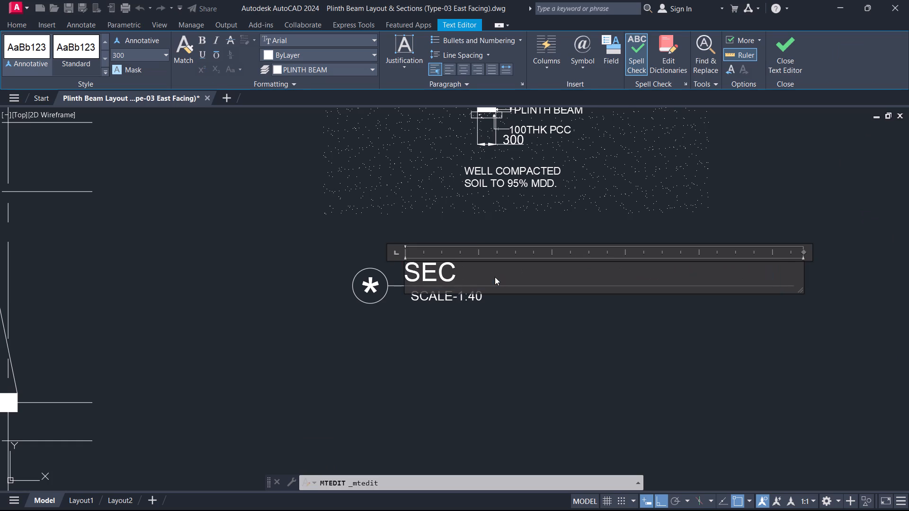
pyautogui.write('TION')
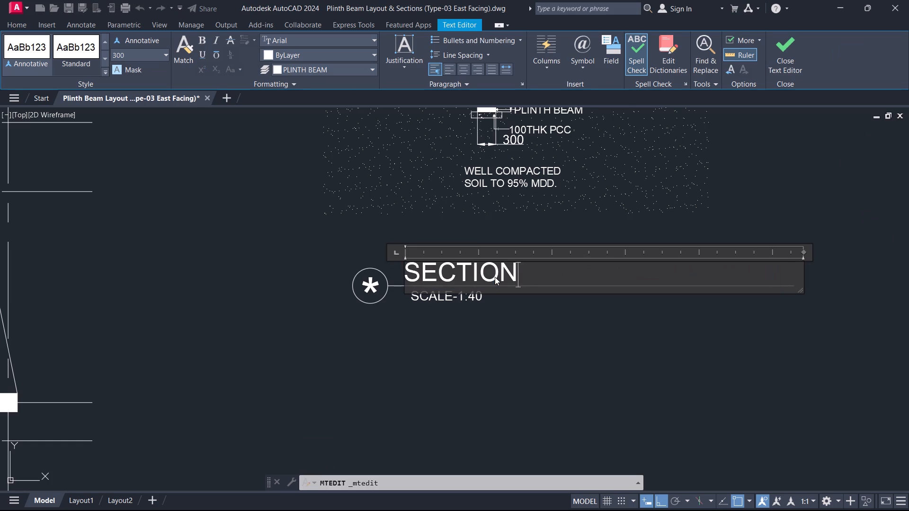
pyautogui.press('space')
pyautogui.write('02')
pyautogui.write('-0')
pyautogui.press('2')
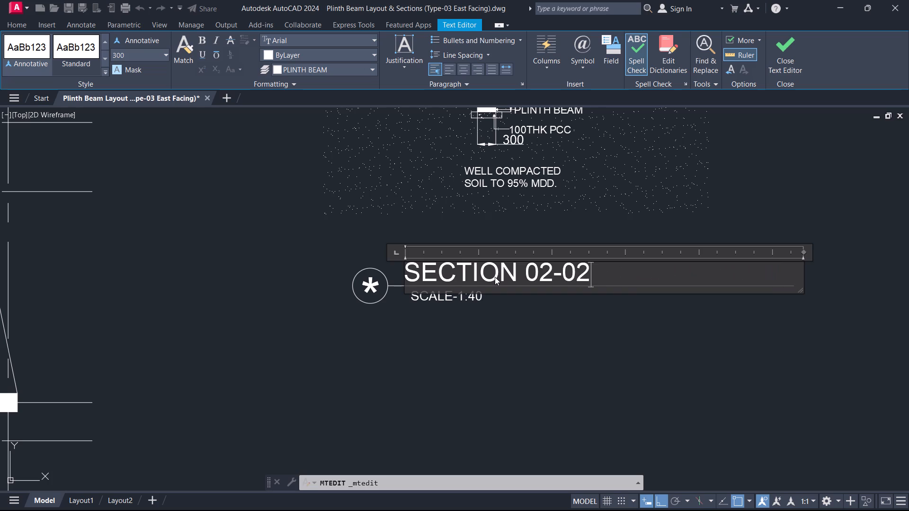
pyautogui.click(791, 59)
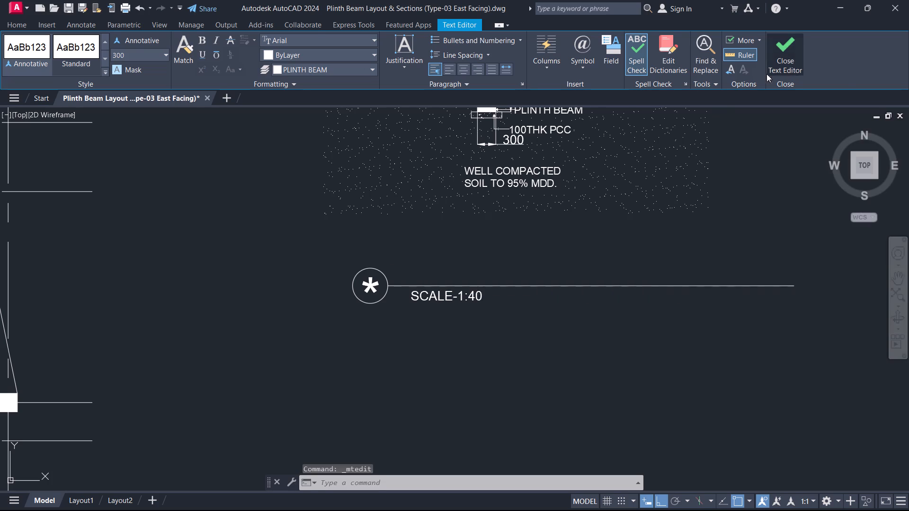
# Draw a vertical cutting line just past the SECTION 02-02 text and trim away the excess underline beyond it along with the cutting line.
pyautogui.write('L')
pyautogui.press('space')
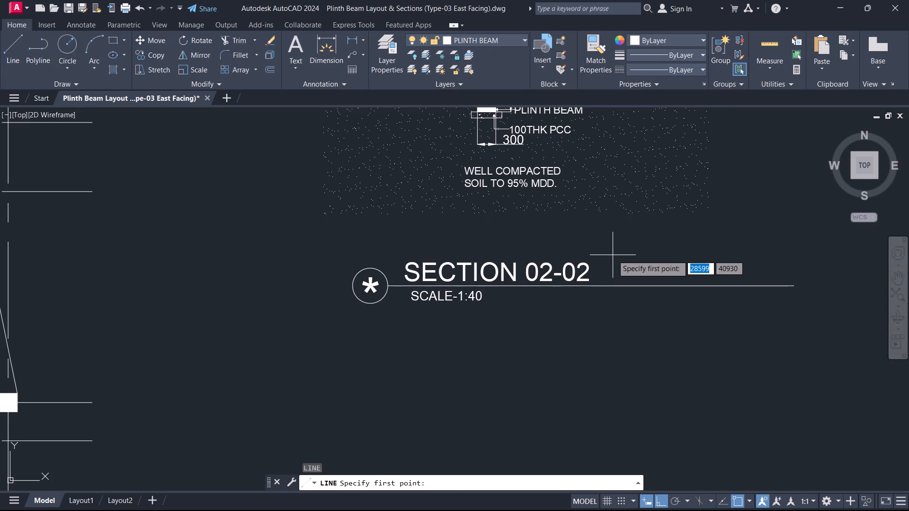
pyautogui.click(613, 255)
pyautogui.click(615, 313)
pyautogui.press('Escape')
pyautogui.write('TR')
pyautogui.press('space')
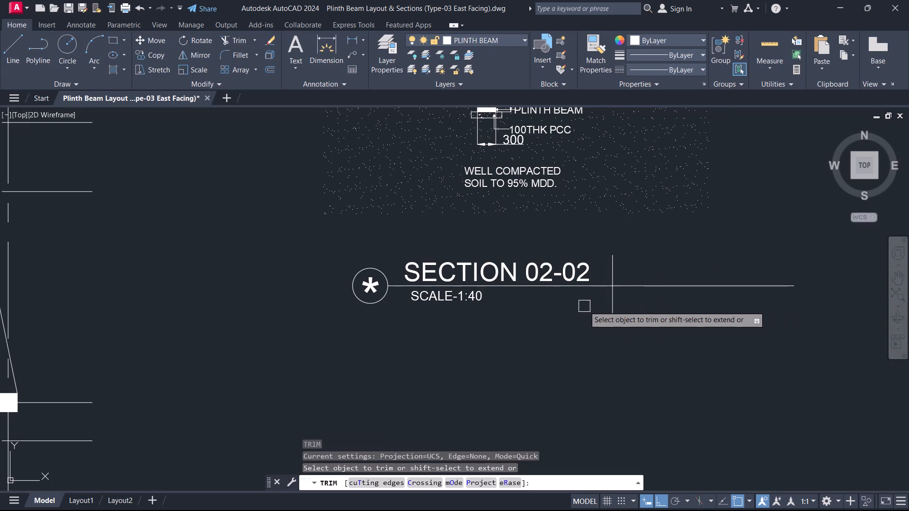
pyautogui.moveTo(584, 306); pyautogui.dragTo(606, 263)
pyautogui.press('Escape')
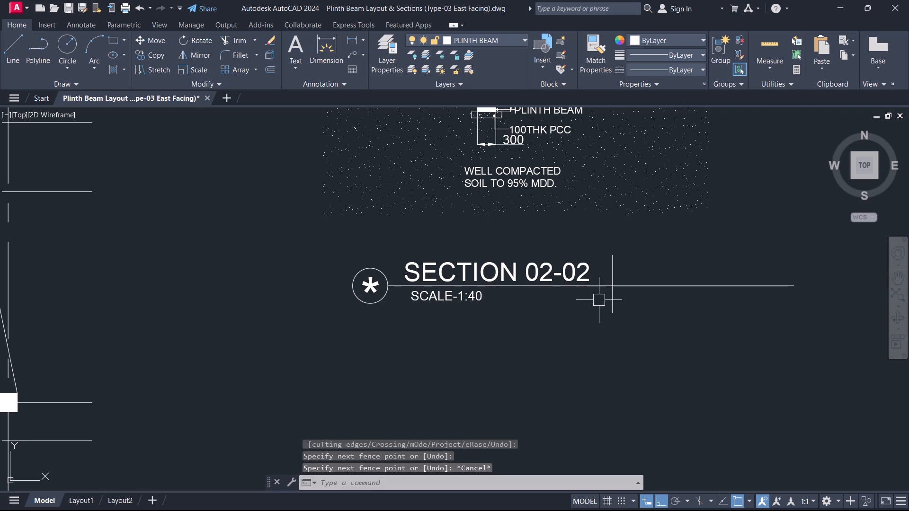
pyautogui.press('space')
pyautogui.moveTo(596, 302); pyautogui.dragTo(606, 264)
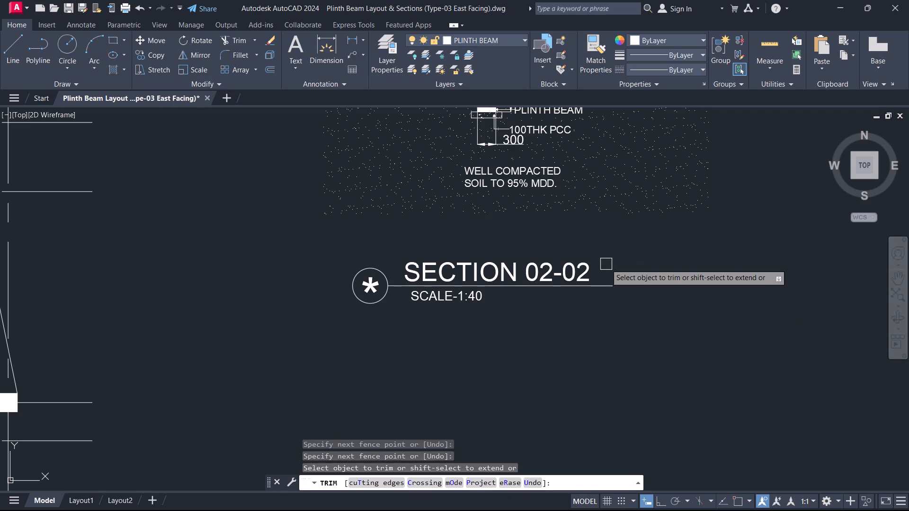
pyautogui.press('Escape')
# Copy the SCALE-1:40 text under SECTION 02-02 straight down to form a second line below it.
pyautogui.scroll(-2, 519, 336)
pyautogui.moveTo(504, 342); pyautogui.dragTo(528, 294, button='middle')
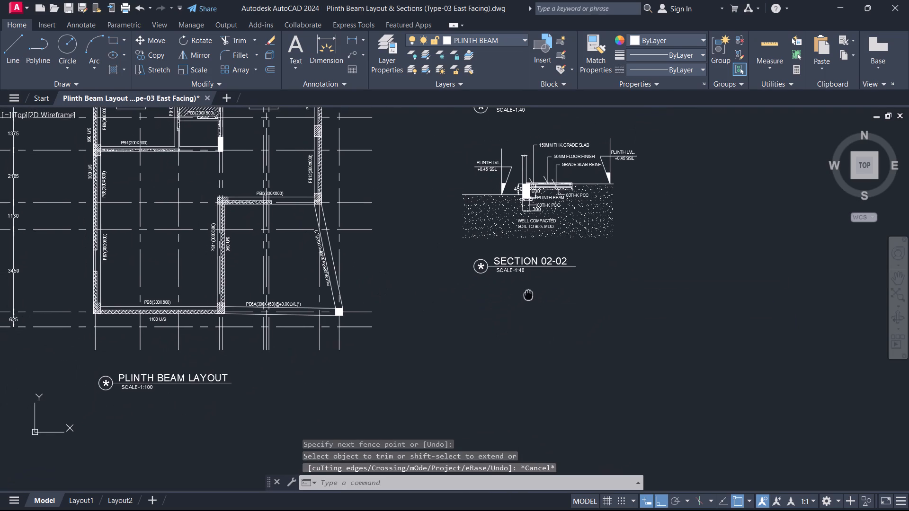
pyautogui.moveTo(528, 294); pyautogui.dragTo(509, 354, button='middle')
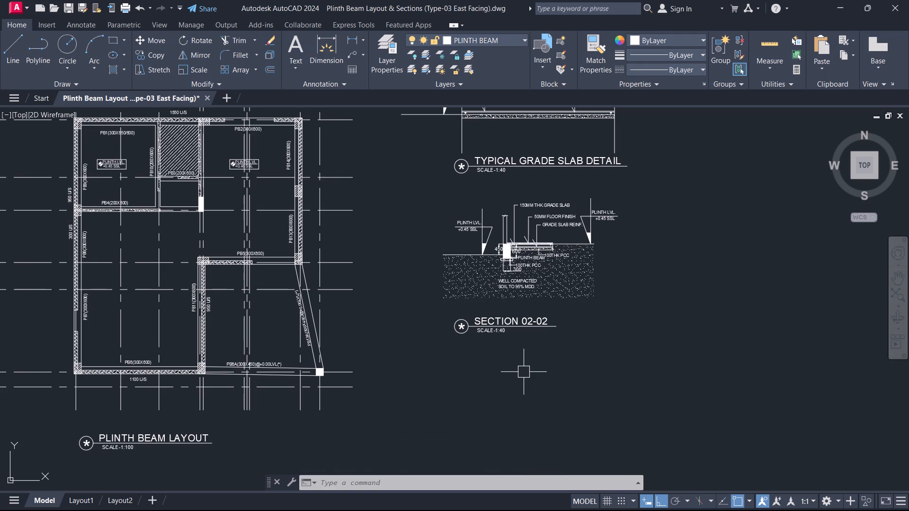
pyautogui.scroll(3, 537, 310)
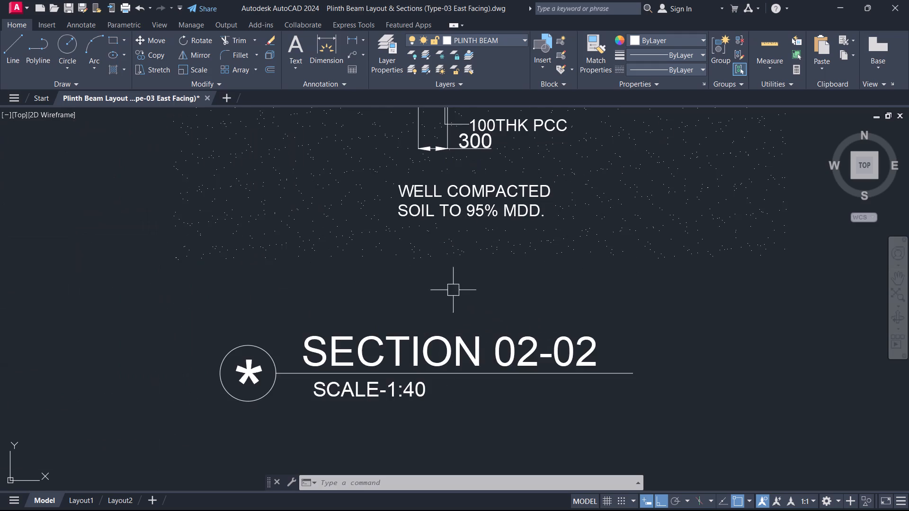
pyautogui.scroll(-2, 443, 268)
pyautogui.scroll(3, 406, 319)
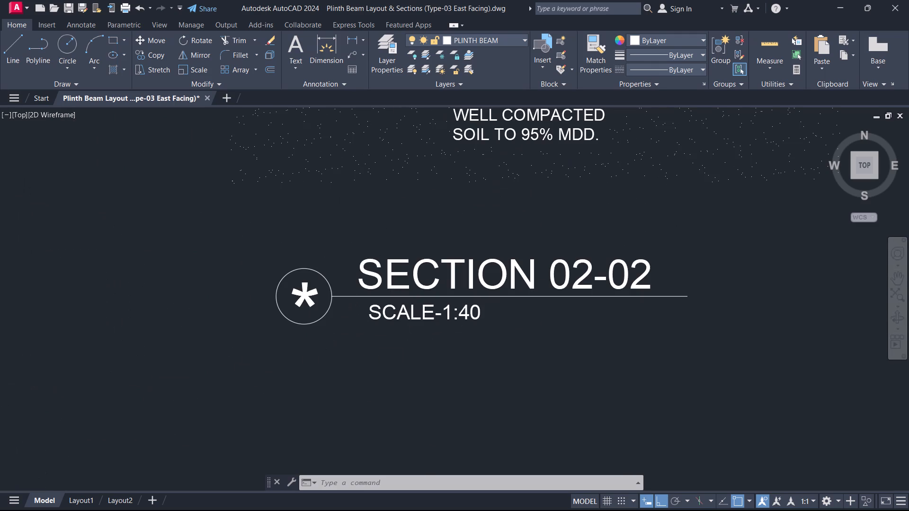
pyautogui.click(406, 319)
pyautogui.press('c')
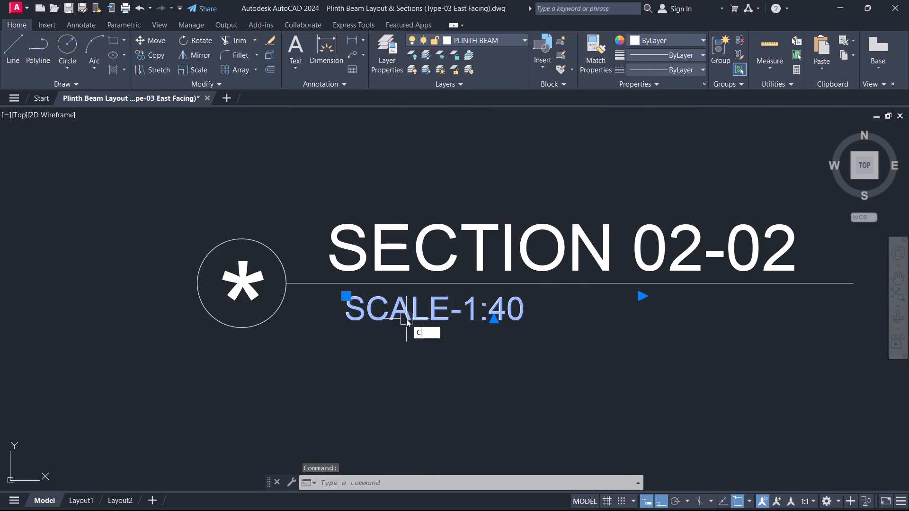
pyautogui.write('O')
pyautogui.press('space')
pyautogui.click(406, 319)
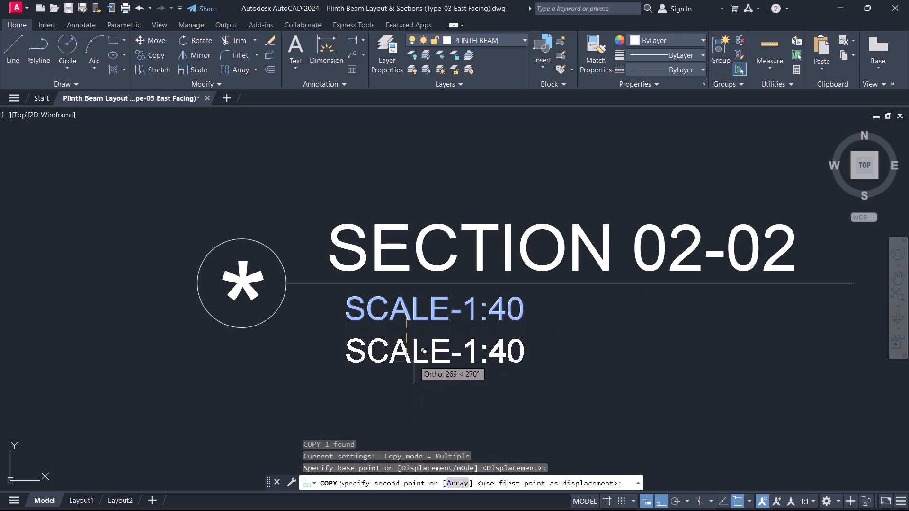
pyautogui.click(415, 373)
pyautogui.press('Escape')
pyautogui.press('Escape')
# Change the copied scale text to read *REFER ARCH. DWG. and widen its text box so it fits on one line.
pyautogui.tripleClick(415, 373)
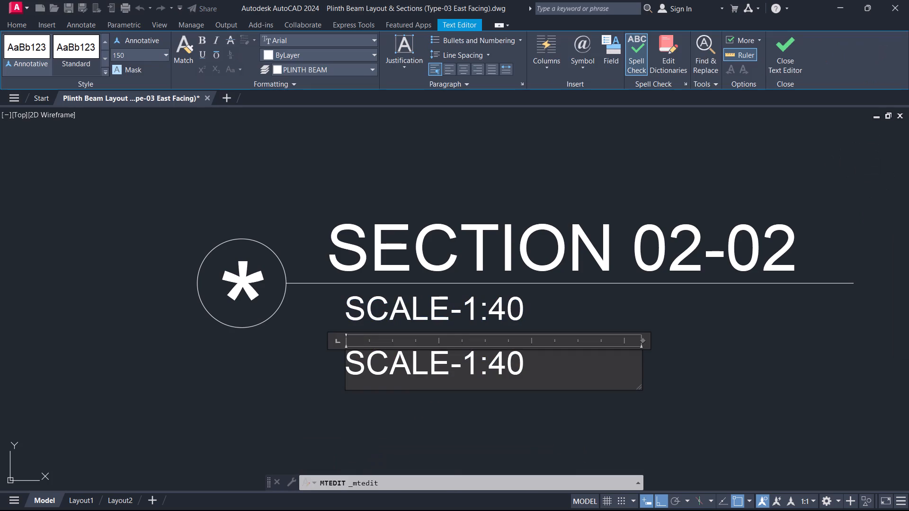
pyautogui.hotkey('ctrl', 'a')
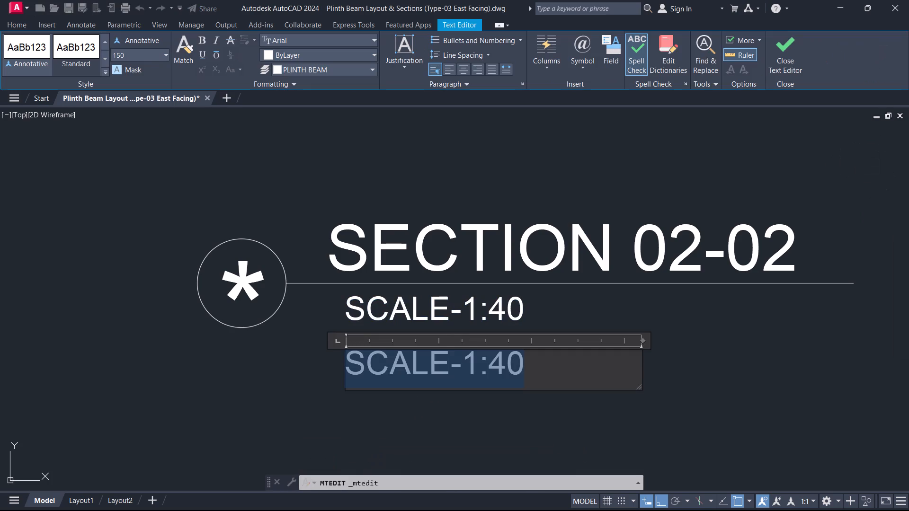
pyautogui.press('*')
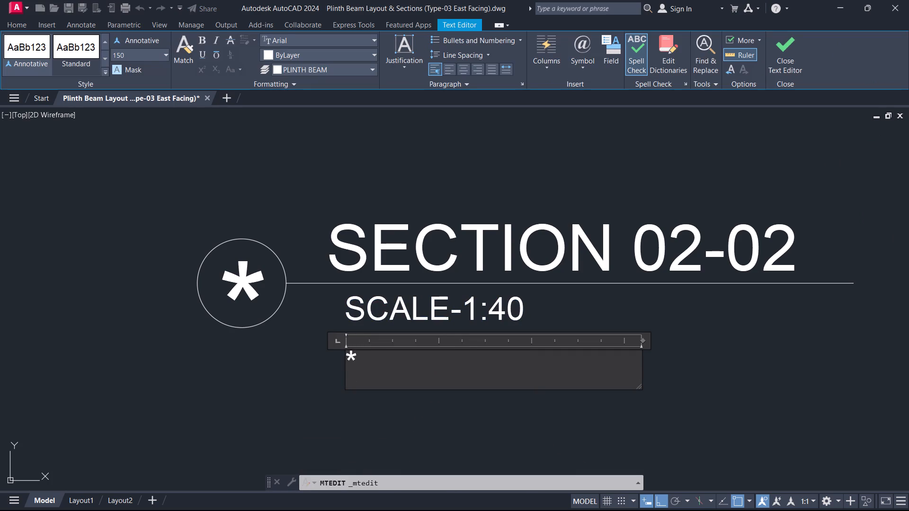
pyautogui.write('REFER ARCH.')
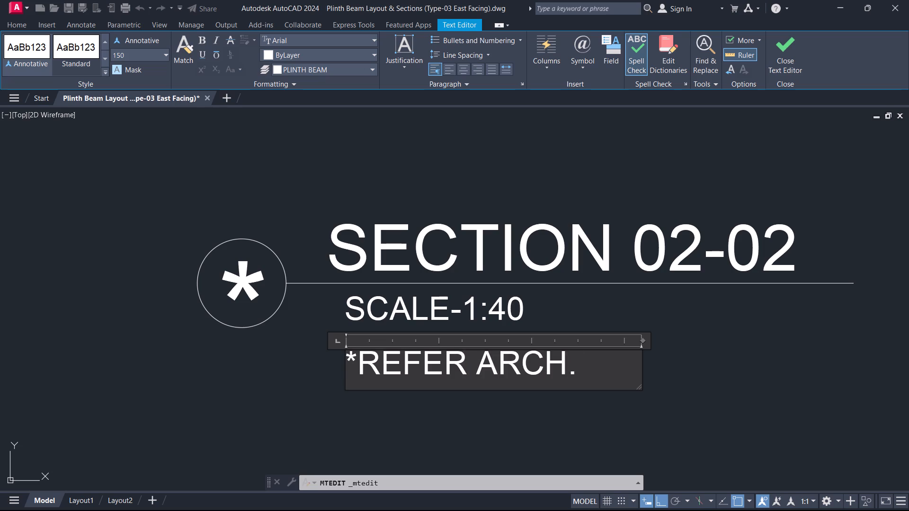
pyautogui.press('space')
pyautogui.write('D')
pyautogui.write('WG')
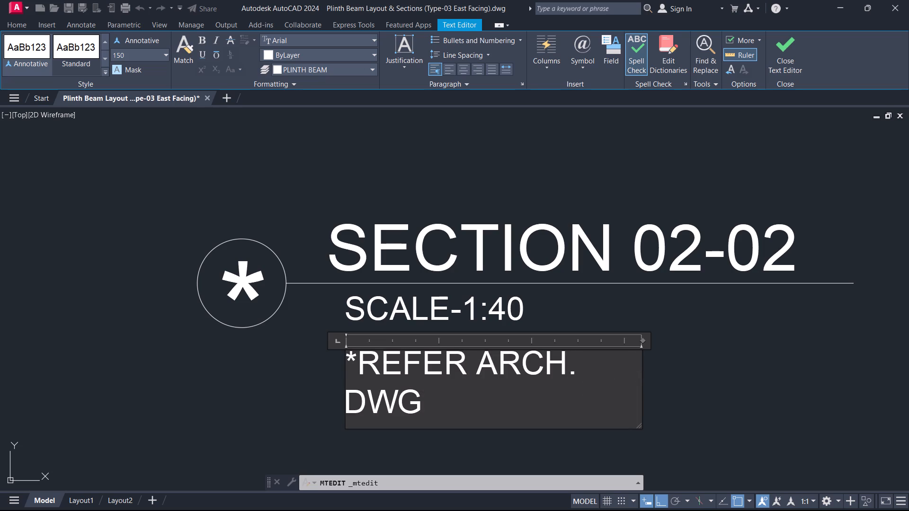
pyautogui.press('.')
pyautogui.moveTo(646, 342); pyautogui.dragTo(705, 341)
pyautogui.moveTo(643, 341); pyautogui.dragTo(756, 339)
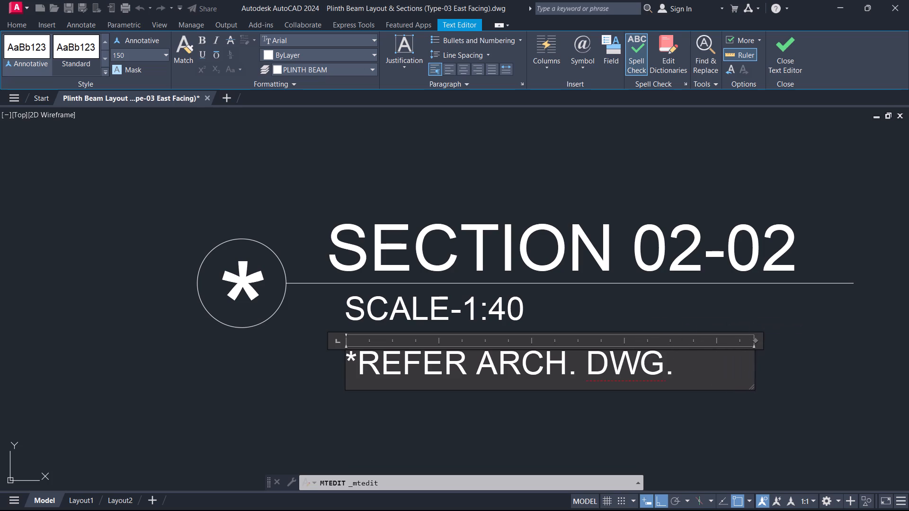
pyautogui.press('*')
pyautogui.press('BackSpace')
pyautogui.click(775, 135)
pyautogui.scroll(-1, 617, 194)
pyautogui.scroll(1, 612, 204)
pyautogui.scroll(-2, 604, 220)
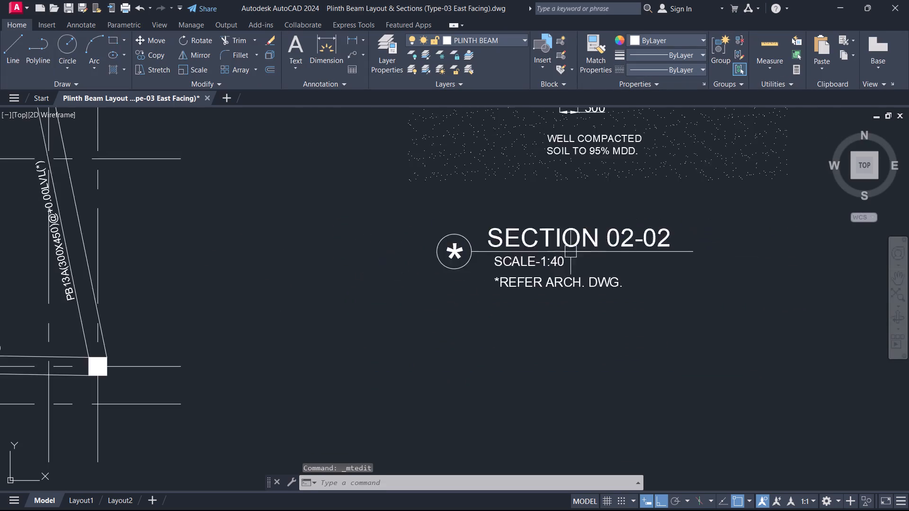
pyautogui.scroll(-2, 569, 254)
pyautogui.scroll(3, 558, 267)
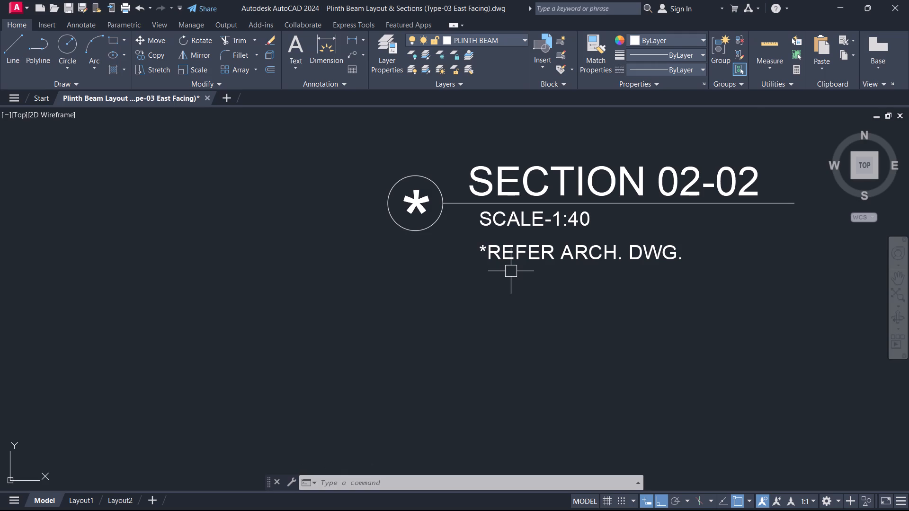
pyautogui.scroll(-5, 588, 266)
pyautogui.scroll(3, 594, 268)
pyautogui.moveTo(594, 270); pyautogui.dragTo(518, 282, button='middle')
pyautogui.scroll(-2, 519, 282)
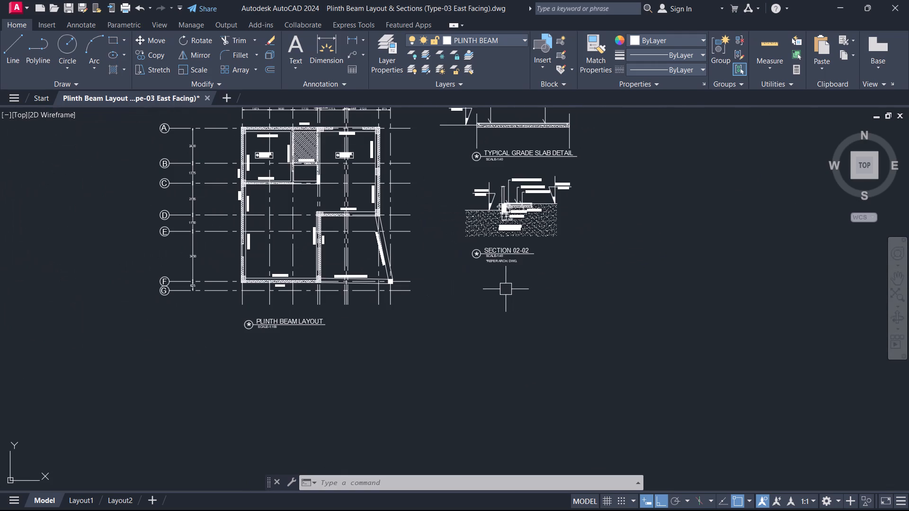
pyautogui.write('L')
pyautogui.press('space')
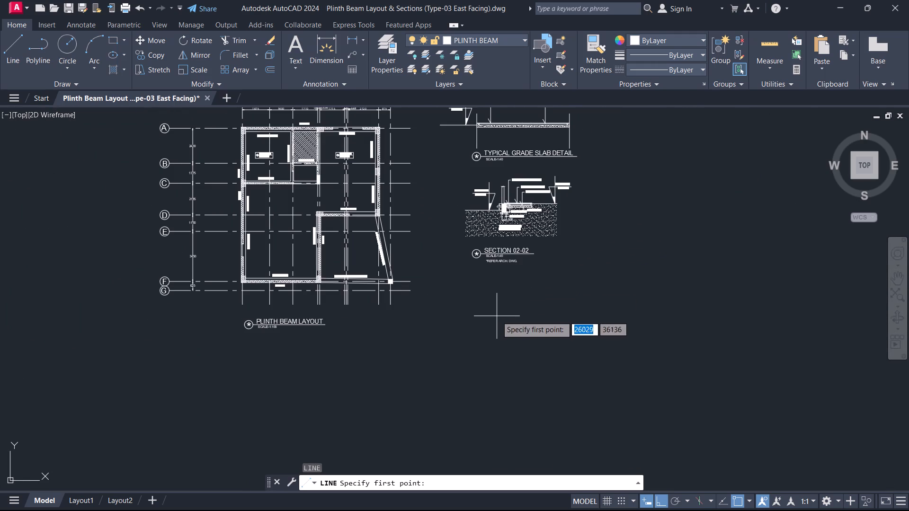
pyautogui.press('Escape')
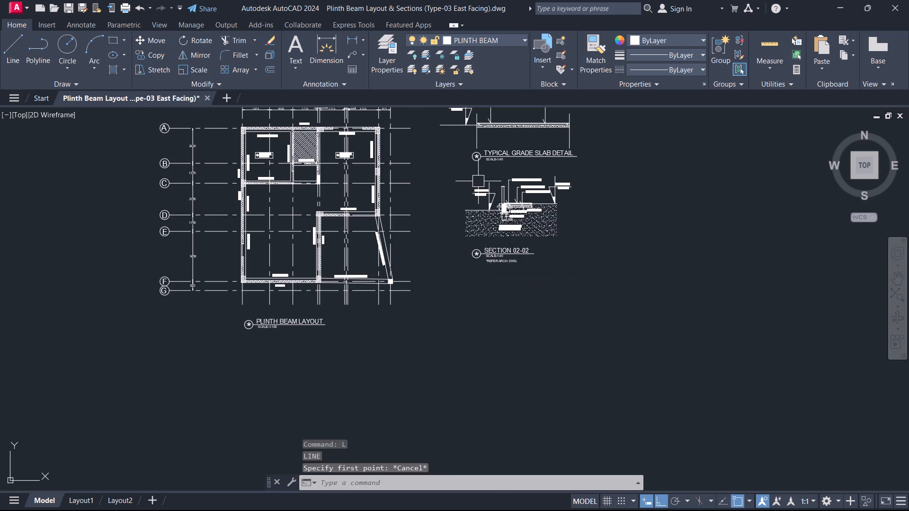
# Delete the +0.45 SSL text under the left-hand level marker of the SECTION 02-02 detail.
pyautogui.scroll(5, 484, 203)
pyautogui.scroll(-1, 467, 112)
pyautogui.moveTo(466, 110); pyautogui.dragTo(458, 230, button='middle')
pyautogui.scroll(3, 458, 231)
pyautogui.click(456, 231)
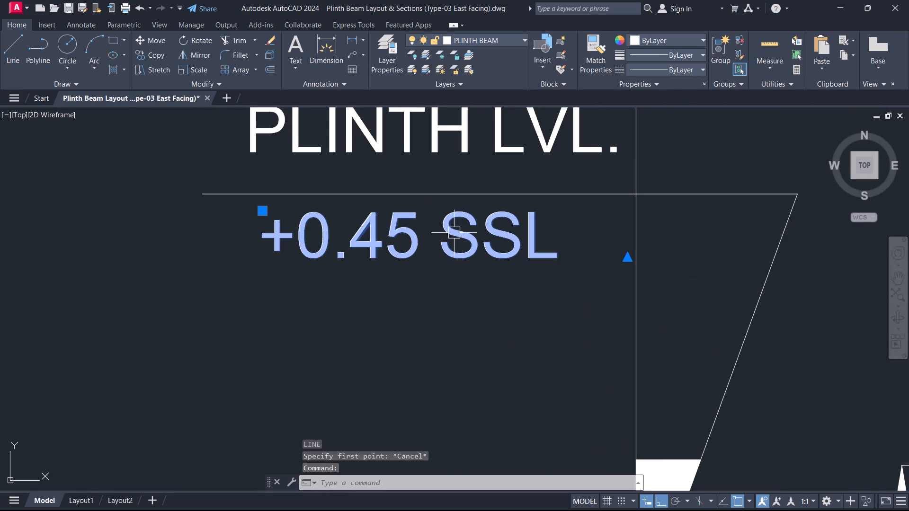
pyautogui.press('Delete')
# Change the PLINTH LVL. text on the left-hand level marker of SECTION 02-02 to read FGL.
pyautogui.doubleClick(470, 152)
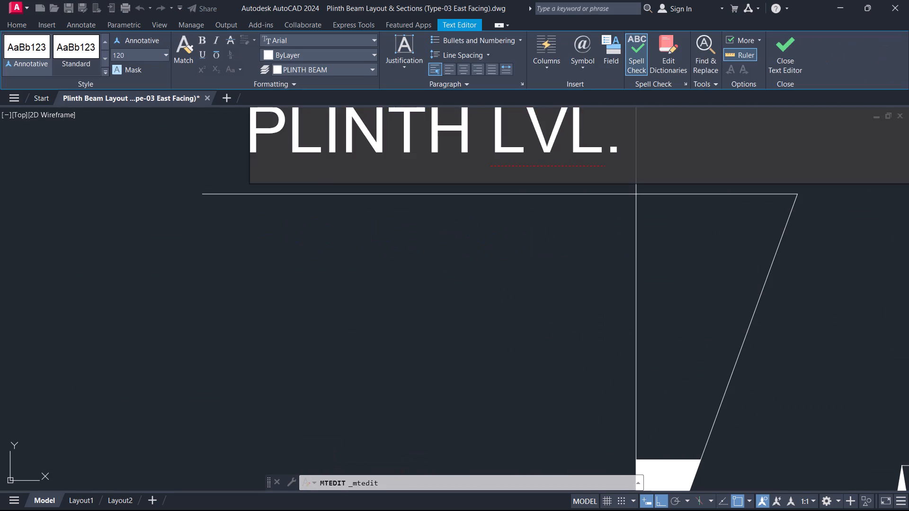
pyautogui.hotkey('ctrl', 'a')
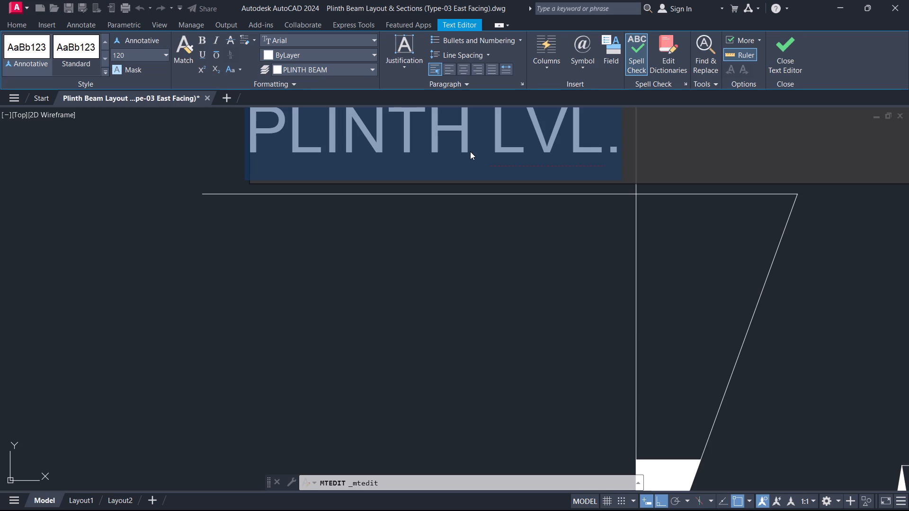
pyautogui.write('FGL')
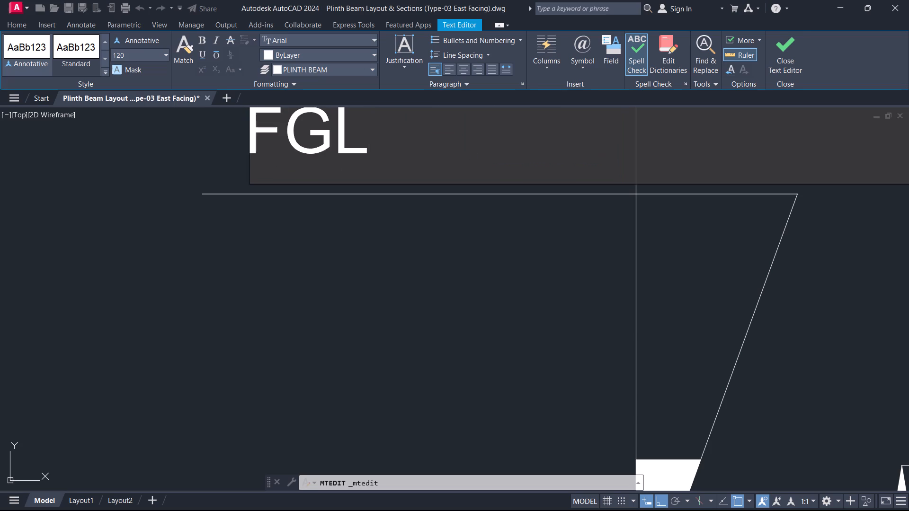
pyautogui.click(786, 56)
# Move the FGL text horizontally about 407 units to the right along its level marker line, towards the marker's vertical line.
pyautogui.scroll(1, 551, 143)
pyautogui.scroll(-2, 551, 143)
pyautogui.scroll(1, 541, 141)
pyautogui.scroll(-2, 541, 141)
pyautogui.scroll(2, 461, 133)
pyautogui.moveTo(460, 133); pyautogui.dragTo(484, 272, button='middle')
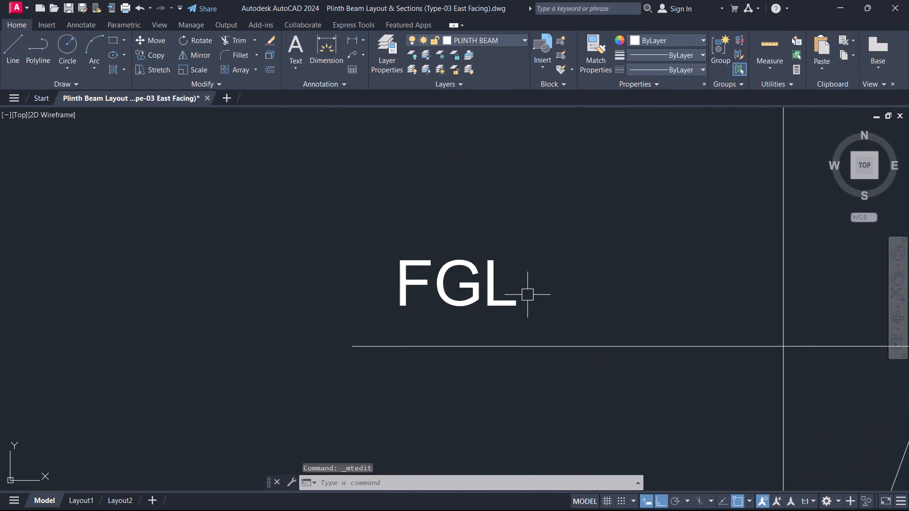
pyautogui.click(530, 295)
pyautogui.click(448, 260)
pyautogui.write('M')
pyautogui.press('space')
pyautogui.click(448, 259)
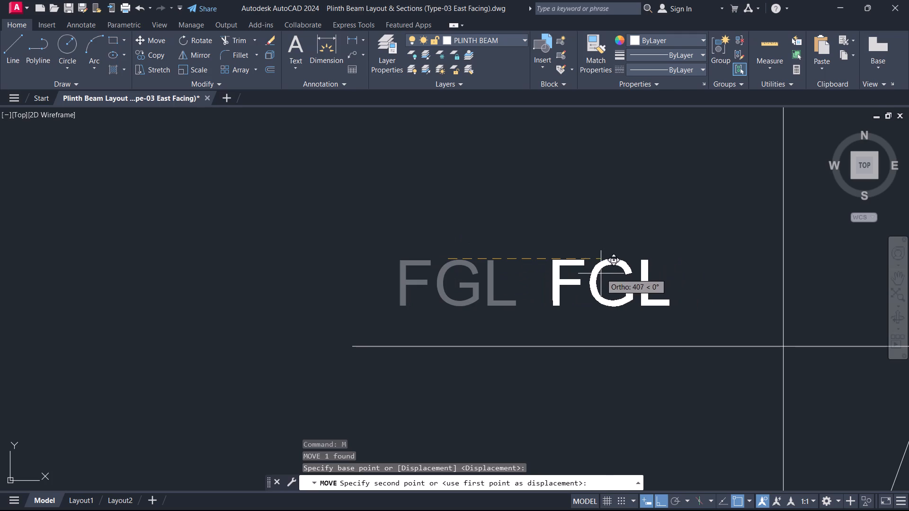
pyautogui.click(601, 273)
pyautogui.press('Escape')
# Look over the SECTION 02-02 detail with its labels and title, and the plinth beam layout beside it.
pyautogui.scroll(-5, 600, 272)
pyautogui.moveTo(623, 438); pyautogui.dragTo(608, 259, button='middle')
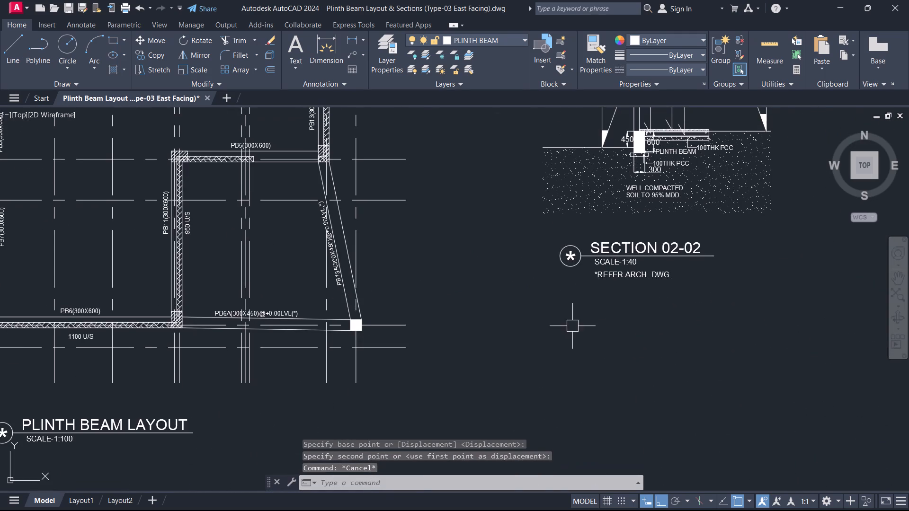
pyautogui.scroll(1, 577, 311)
pyautogui.scroll(-2, 580, 328)
pyautogui.moveTo(591, 360); pyautogui.dragTo(580, 293, button='middle')
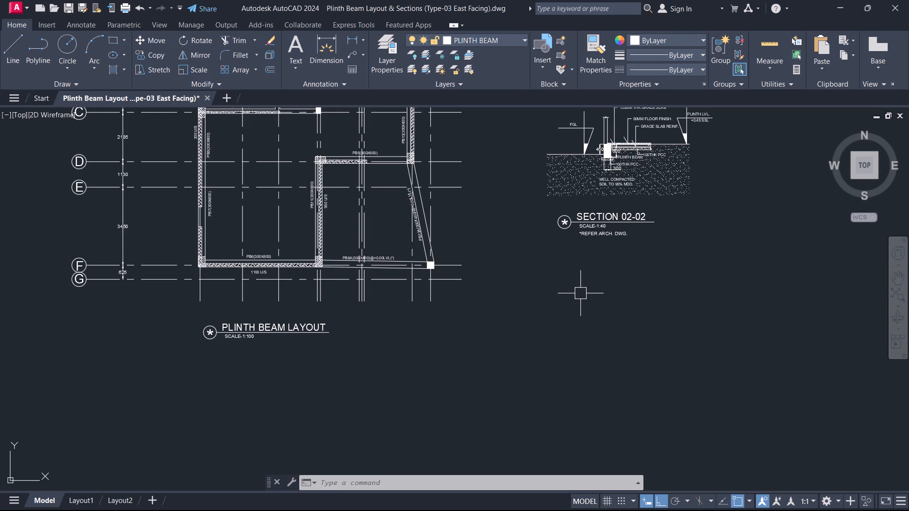
pyautogui.moveTo(588, 302); pyautogui.dragTo(572, 293, button='middle')
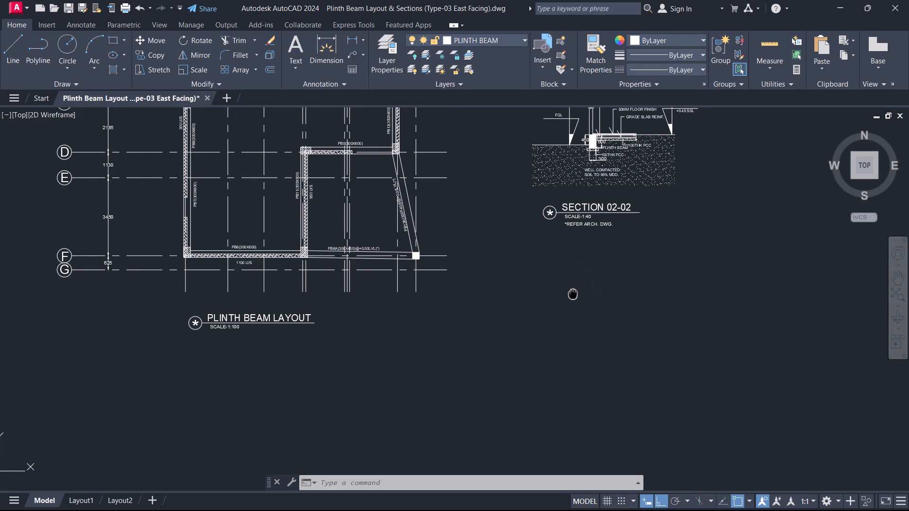
pyautogui.moveTo(572, 293); pyautogui.dragTo(572, 292, button='middle')
pyautogui.scroll(3, 600, 180)
pyautogui.moveTo(624, 138); pyautogui.dragTo(630, 186, button='middle')
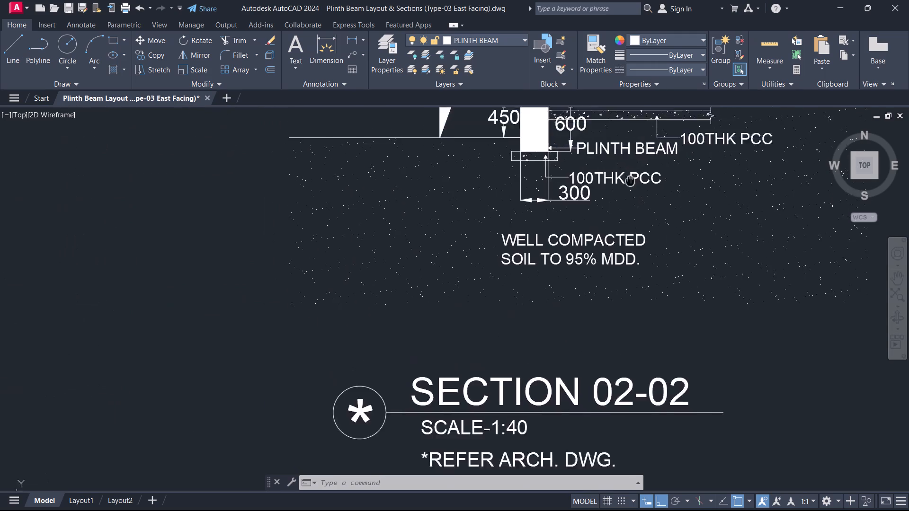
pyautogui.moveTo(630, 186); pyautogui.dragTo(628, 244, button='middle')
pyautogui.scroll(-3, 600, 271)
pyautogui.scroll(1, 572, 405)
pyautogui.moveTo(572, 405); pyautogui.dragTo(584, 309, button='middle')
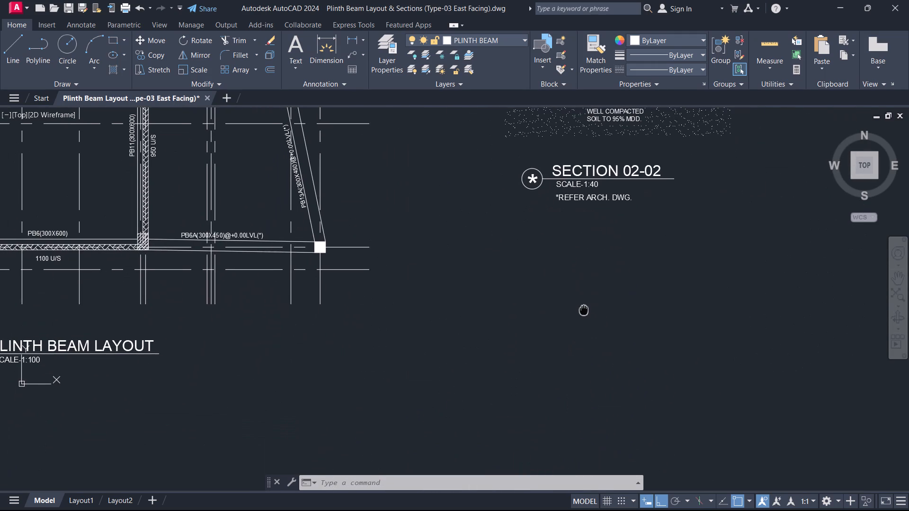
pyautogui.moveTo(584, 309); pyautogui.dragTo(584, 308, button='middle')
# Try a scale of 2 on the soil hatch around the plinth beam in SECTION 02-02, then set it to 10.
pyautogui.moveTo(561, 173); pyautogui.dragTo(546, 336, button='middle')
pyautogui.scroll(1, 545, 337)
pyautogui.click(513, 263)
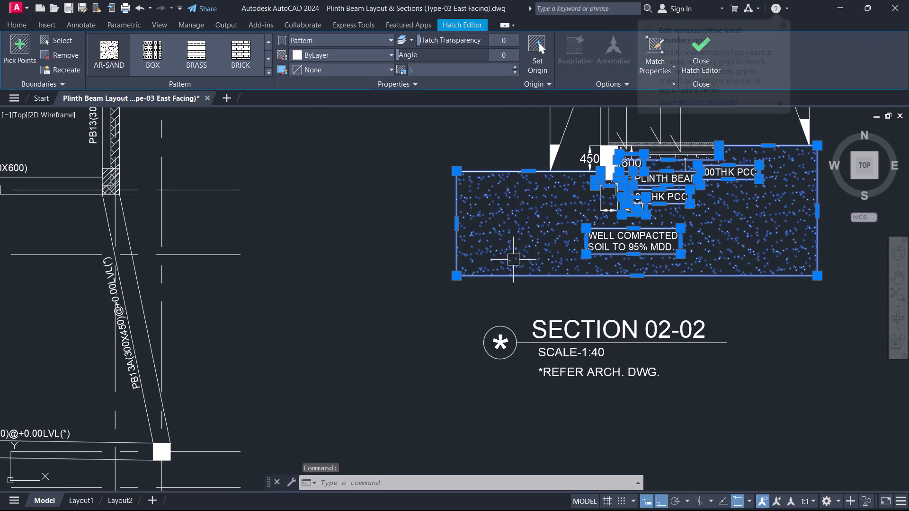
pyautogui.click(447, 67)
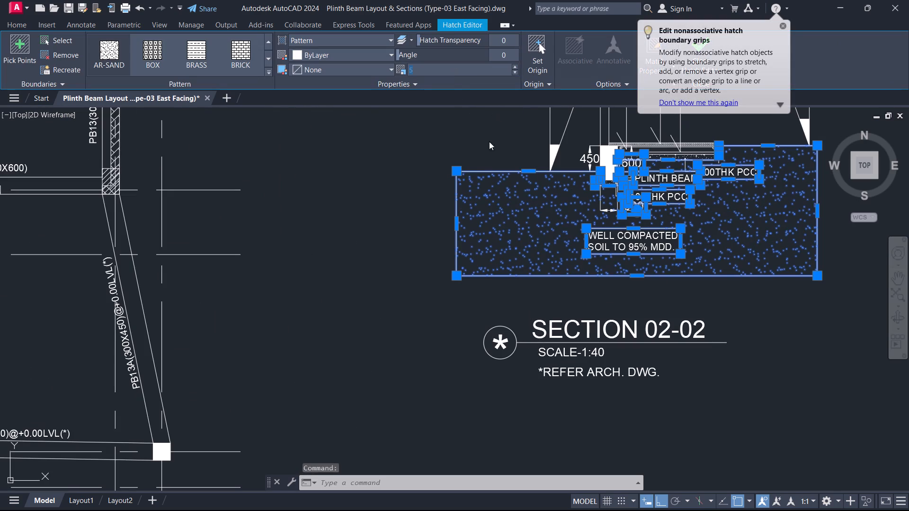
pyautogui.press('2')
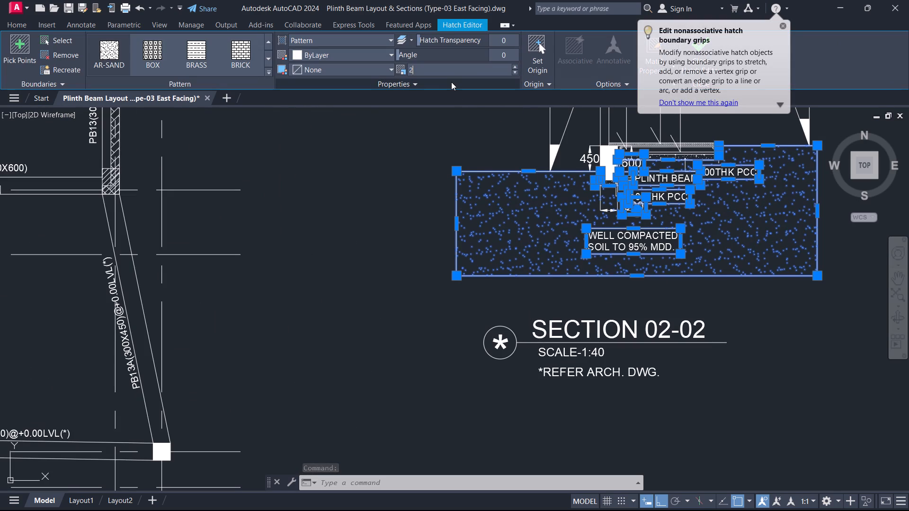
pyautogui.press('Return')
pyautogui.click(458, 70)
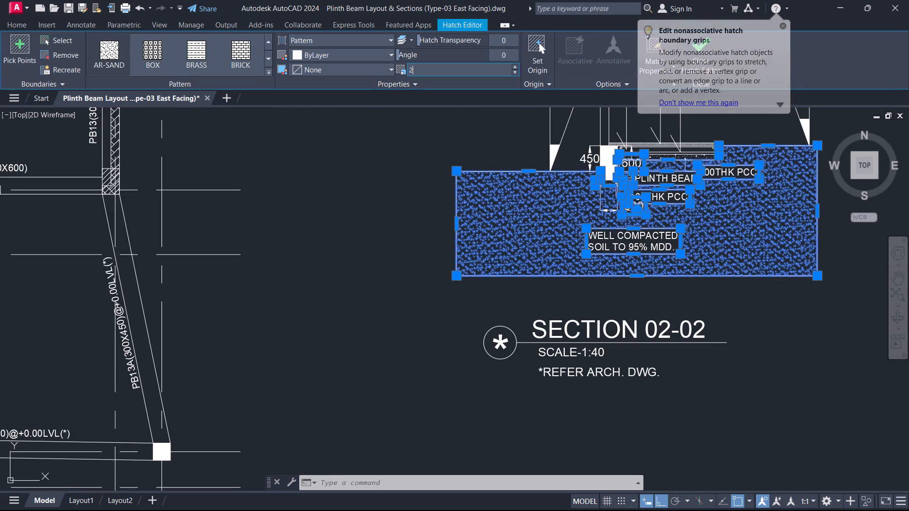
pyautogui.write('10')
pyautogui.press('Return')
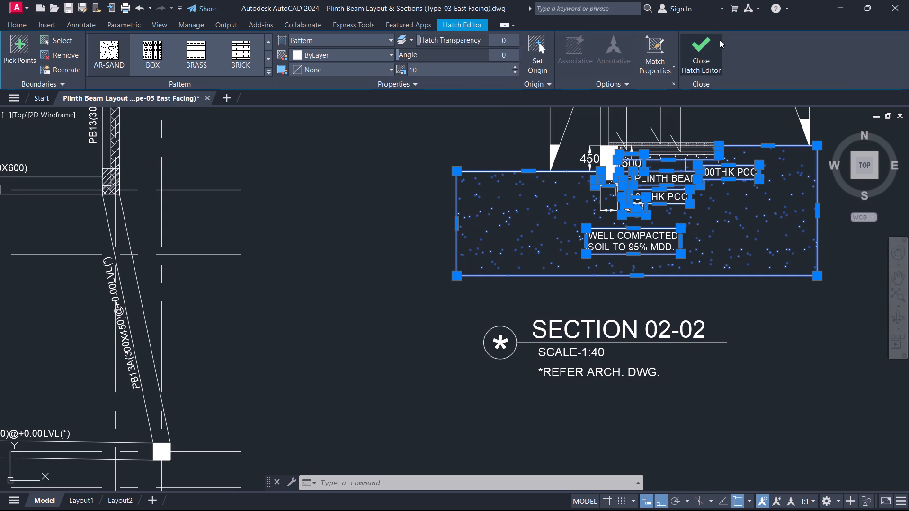
pyautogui.click(702, 51)
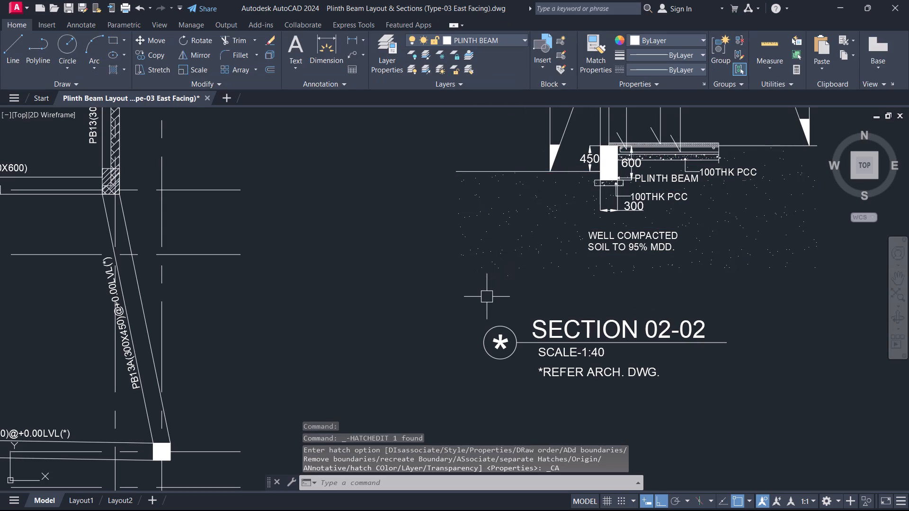
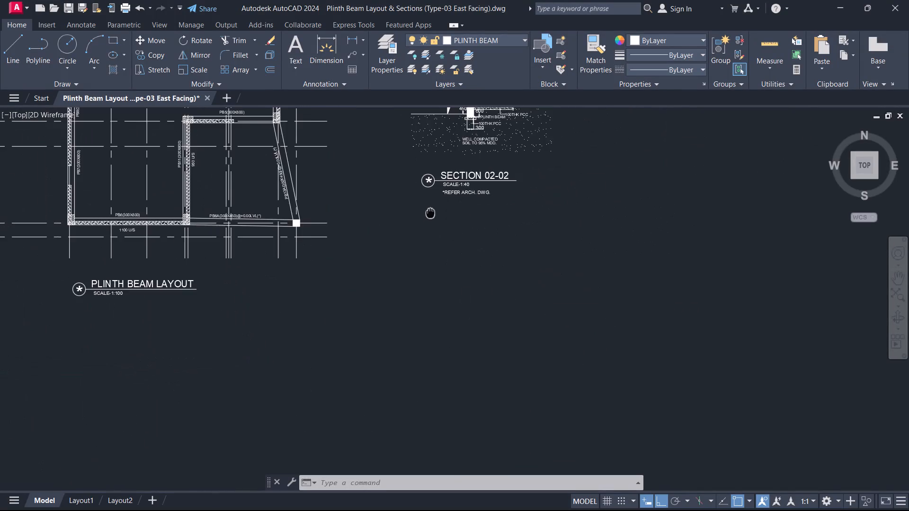
# Draw a vertical line 1550 long in the empty space below the SECTION 02-02 title.
pyautogui.scroll(-3, 442, 251)
pyautogui.scroll(1, 446, 259)
pyautogui.moveTo(446, 259); pyautogui.dragTo(455, 265, button='middle')
pyautogui.scroll(2, 454, 264)
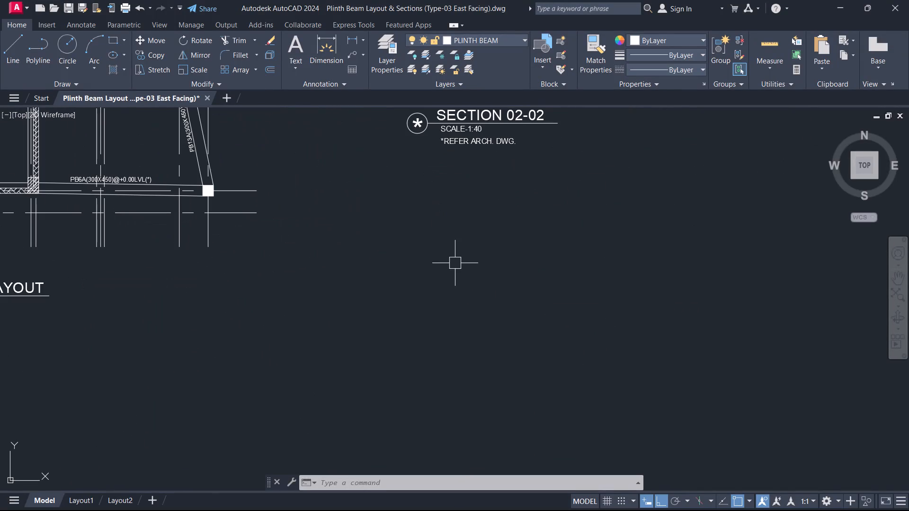
pyautogui.press('l')
pyautogui.press('space')
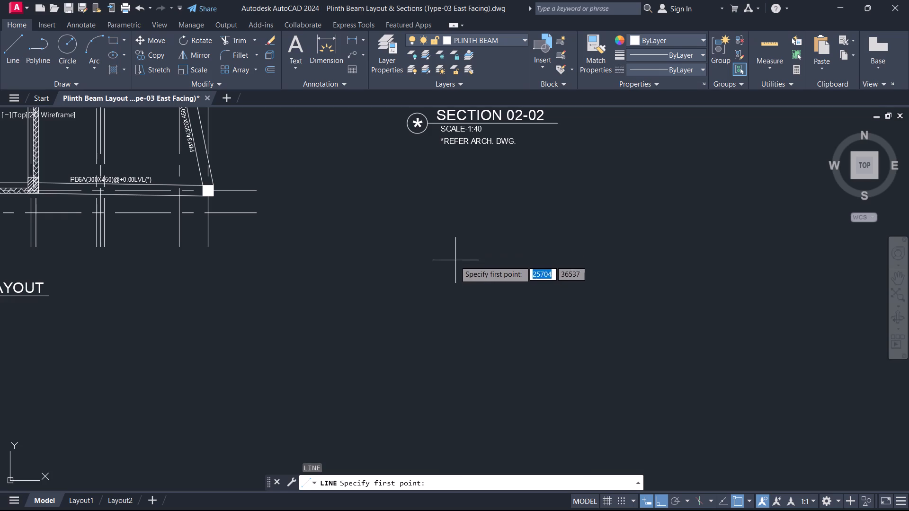
pyautogui.click(438, 187)
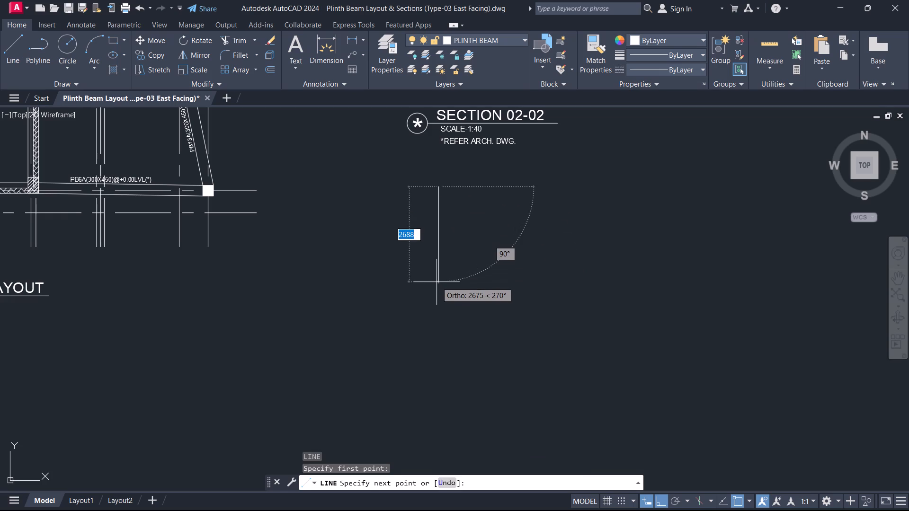
pyautogui.write('1551')
pyautogui.press('BackSpace')
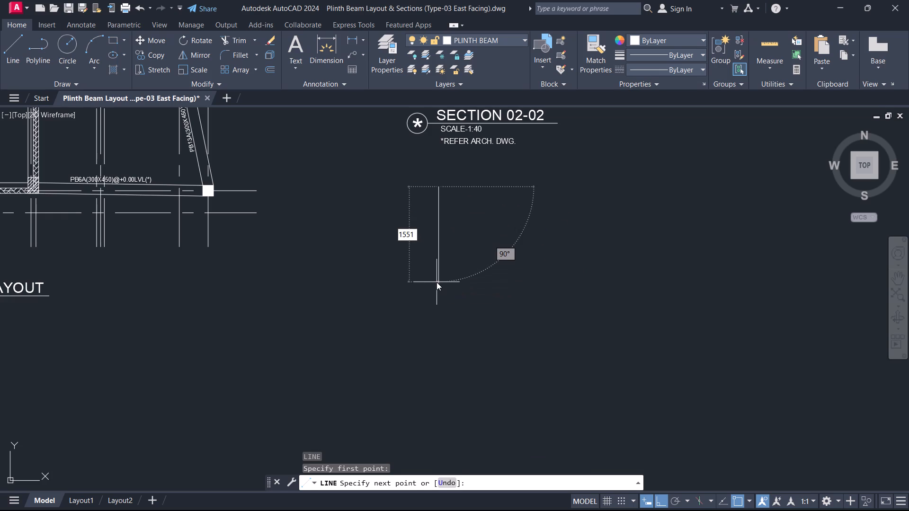
pyautogui.press('0')
pyautogui.press('Return')
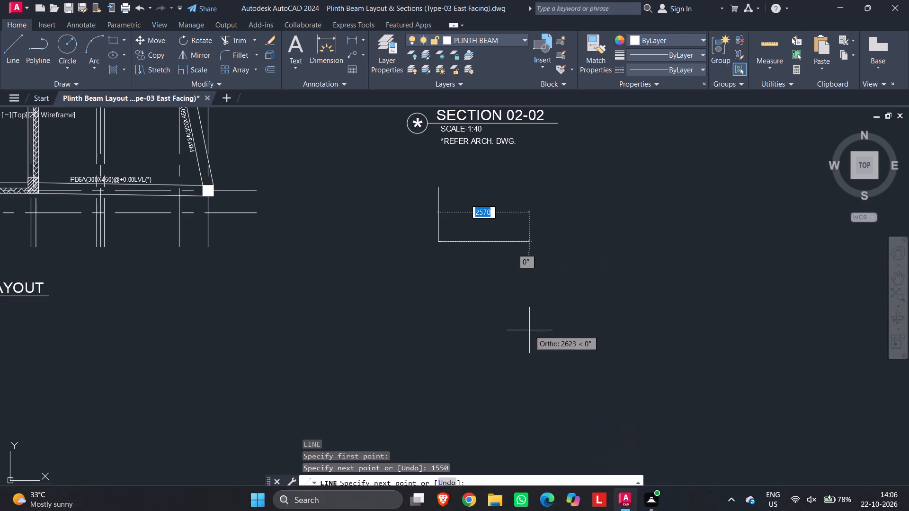
pyautogui.press('Escape')
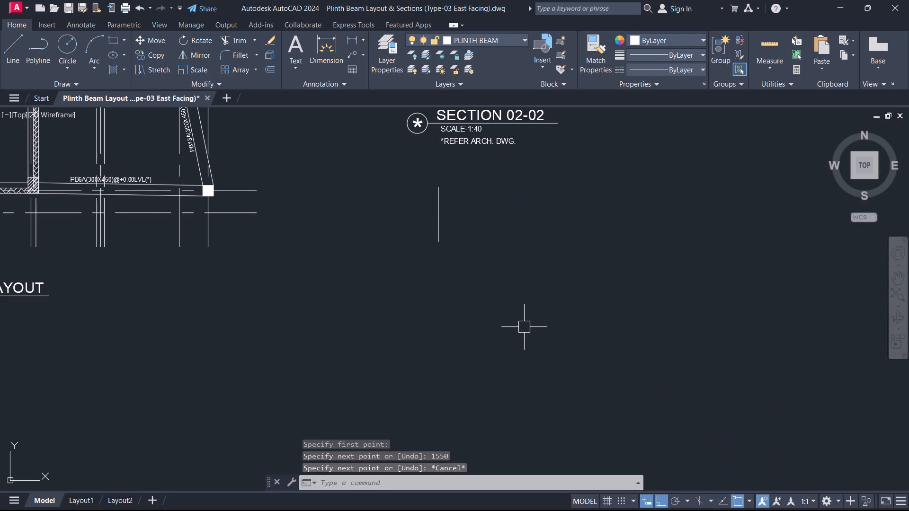
# Offset the 1550 vertical line by 150 to its right to form the wall's second face.
pyautogui.write('O 150')
pyautogui.press('Return')
pyautogui.click(440, 202)
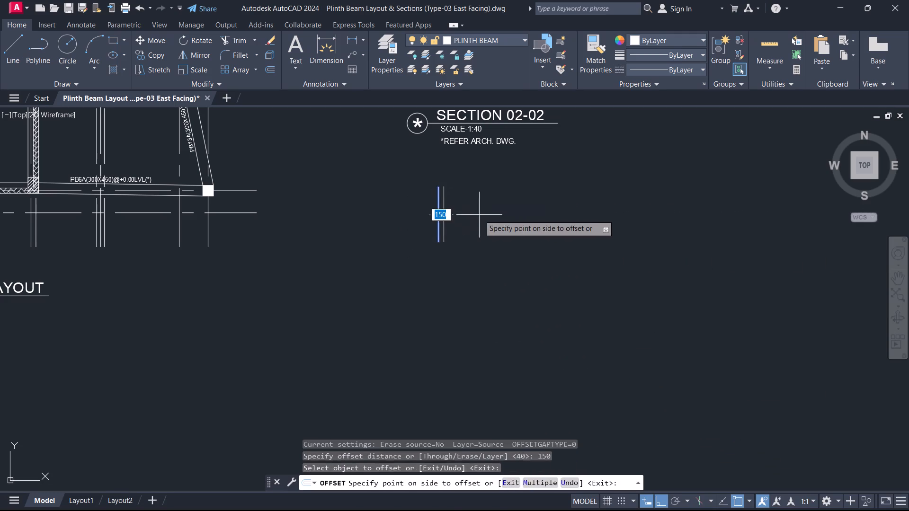
pyautogui.click(479, 215)
pyautogui.press('Escape')
# Close the top of the 150 wide wall with a short horizontal line between its two vertical faces.
pyautogui.write('L')
pyautogui.press('space')
pyautogui.scroll(3, 439, 188)
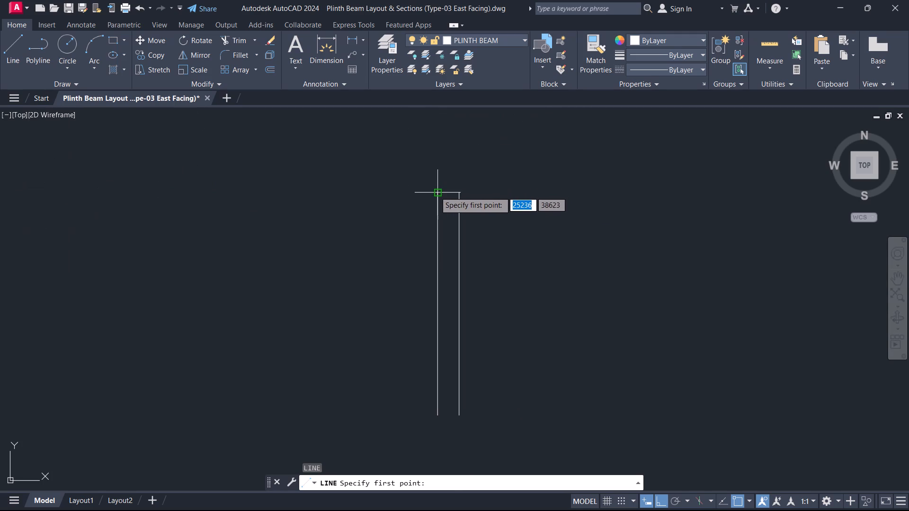
pyautogui.moveTo(437, 193); pyautogui.dragTo(445, 194)
pyautogui.click(462, 194)
pyautogui.press('Escape')
# Draw a horizontal base line about 3977 long along the foot of the wall, extending past both of its faces.
pyautogui.scroll(-2, 440, 299)
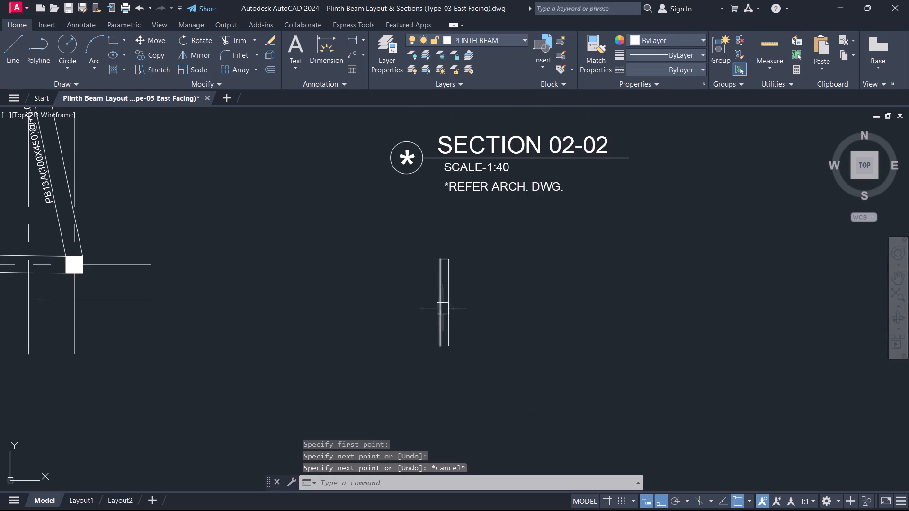
pyautogui.moveTo(446, 342); pyautogui.dragTo(476, 306, button='middle')
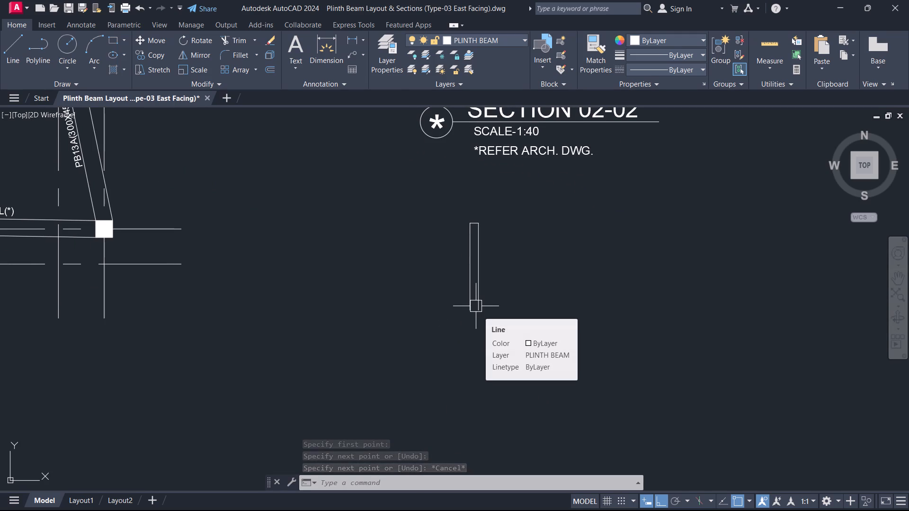
pyautogui.write('L')
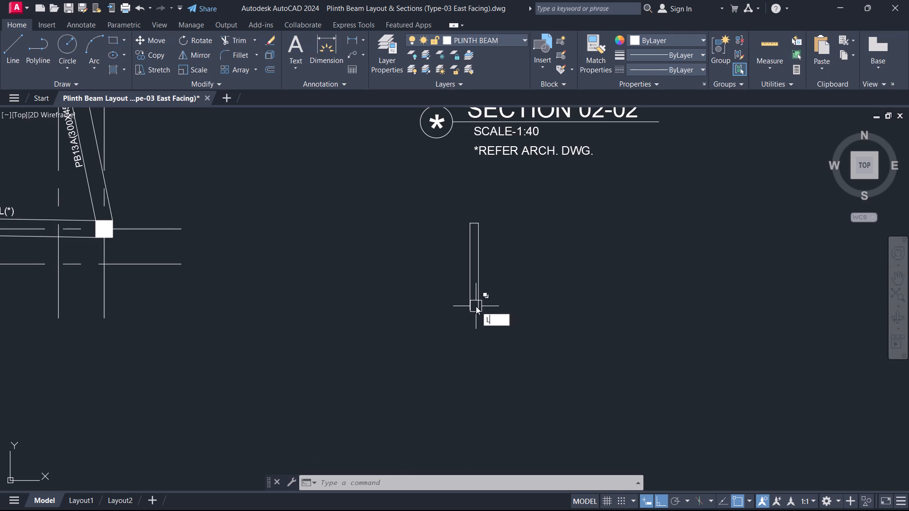
pyautogui.press('space')
pyautogui.moveTo(470, 314); pyautogui.dragTo(465, 313)
pyautogui.click(412, 310)
pyautogui.press('Escape')
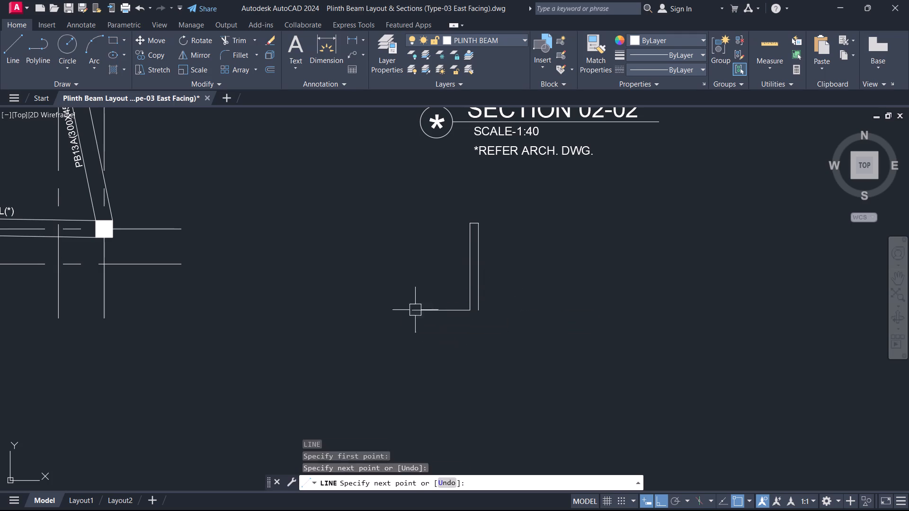
pyautogui.click(446, 308)
pyautogui.click(469, 312)
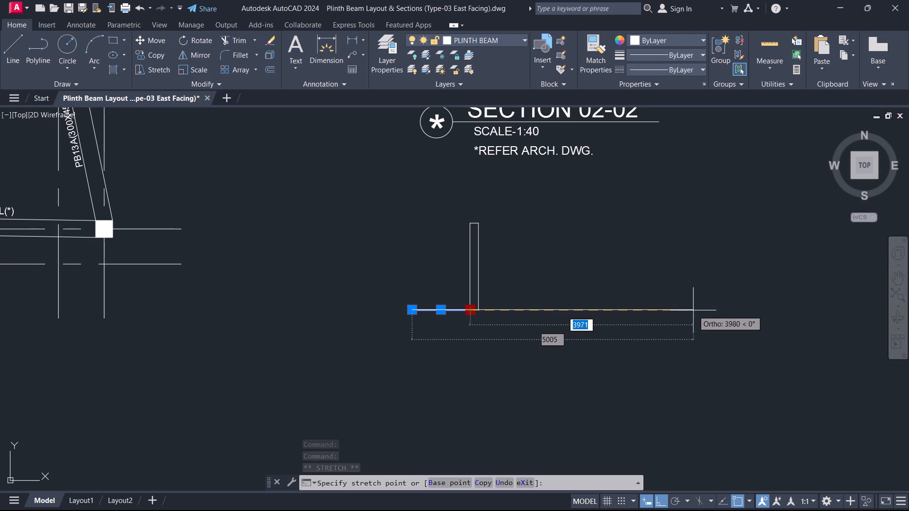
pyautogui.click(635, 312)
pyautogui.press('Escape')
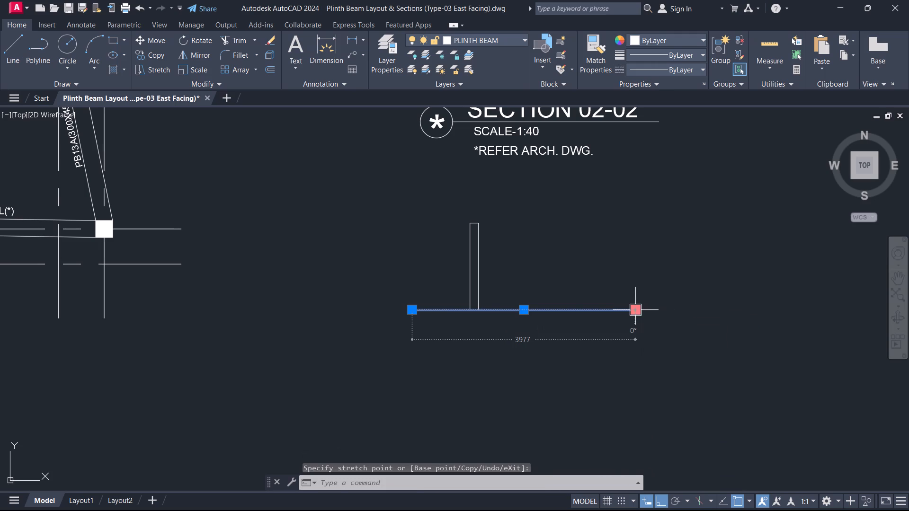
pyautogui.press('Escape')
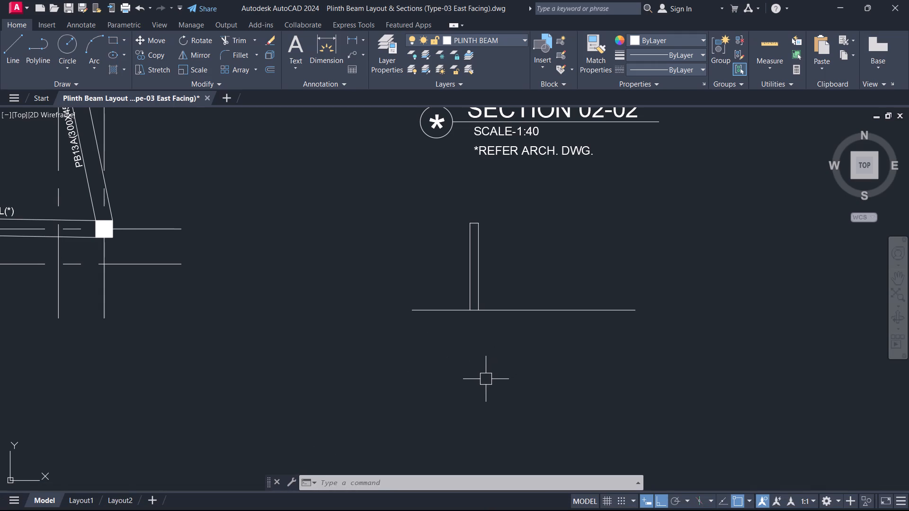
# Offset the horizontal base line 50 upward to form the slab thickness.
pyautogui.write('O')
pyautogui.press('space')
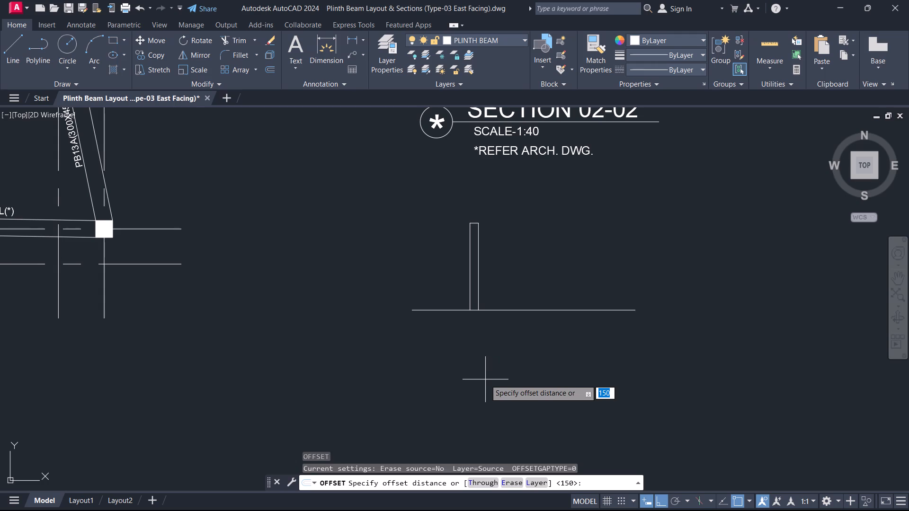
pyautogui.write('50')
pyautogui.press('Return')
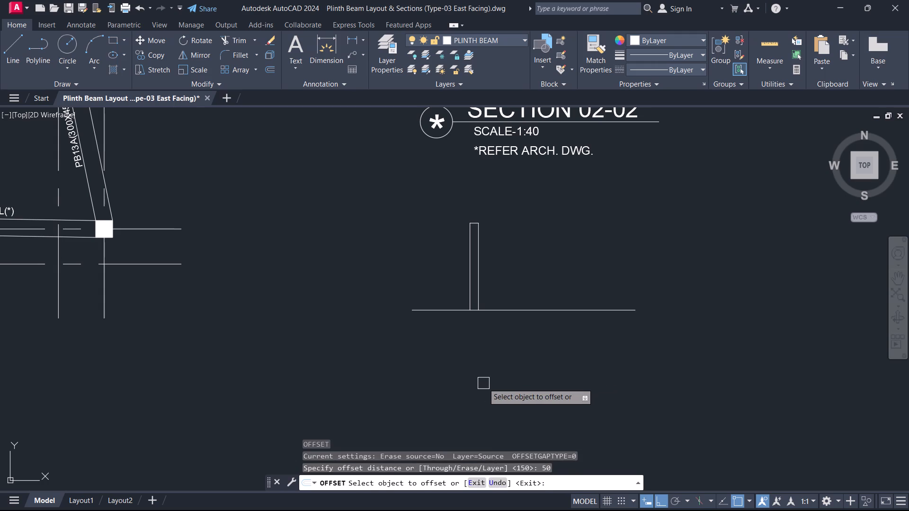
pyautogui.scroll(1, 483, 383)
pyautogui.moveTo(547, 269); pyautogui.dragTo(547, 264)
pyautogui.click(541, 242)
pyautogui.press('Escape')
# Trim the upper offset line inside the wall and to the left of it, keeping only the right-hand part.
pyautogui.scroll(2, 484, 246)
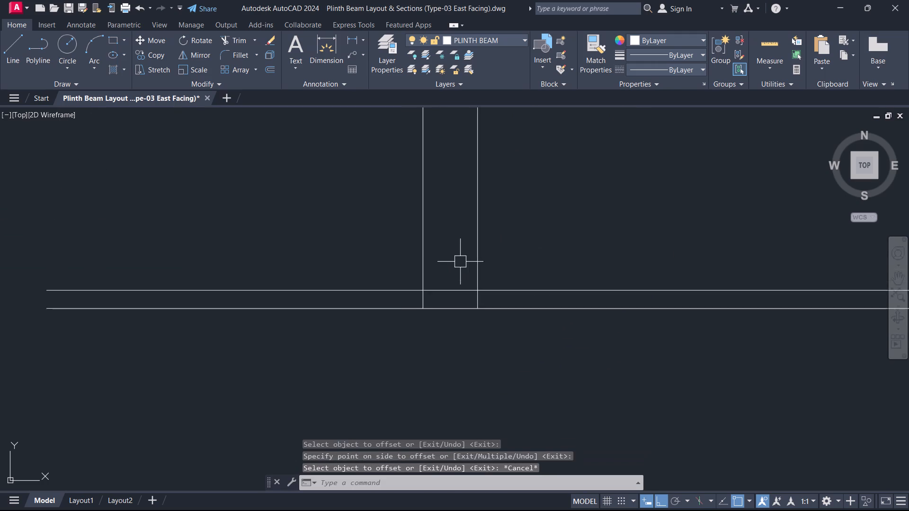
pyautogui.scroll(2, 460, 262)
pyautogui.write('TR')
pyautogui.press('space')
pyautogui.click(452, 302)
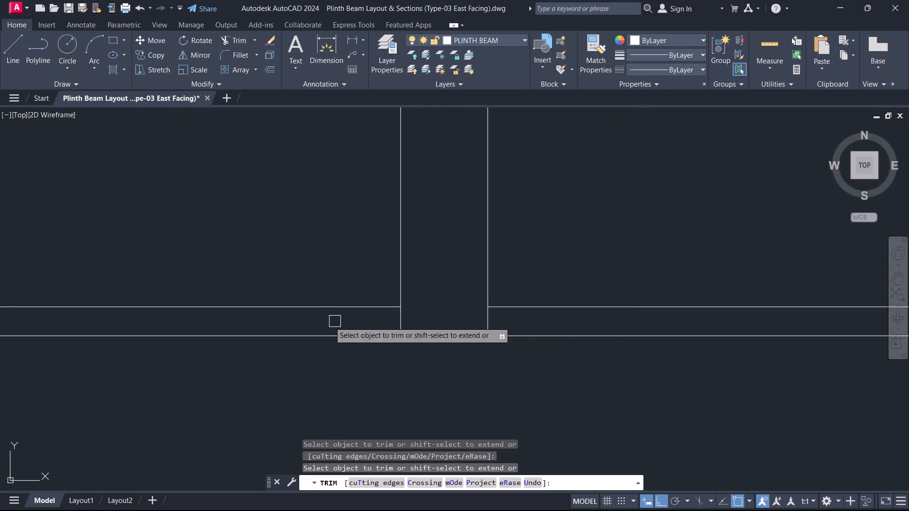
pyautogui.moveTo(314, 313); pyautogui.dragTo(312, 308)
pyautogui.click(293, 287)
pyautogui.press('Escape')
pyautogui.scroll(-5, 324, 286)
pyautogui.moveTo(487, 296); pyautogui.dragTo(447, 335, button='middle')
pyautogui.scroll(1, 487, 306)
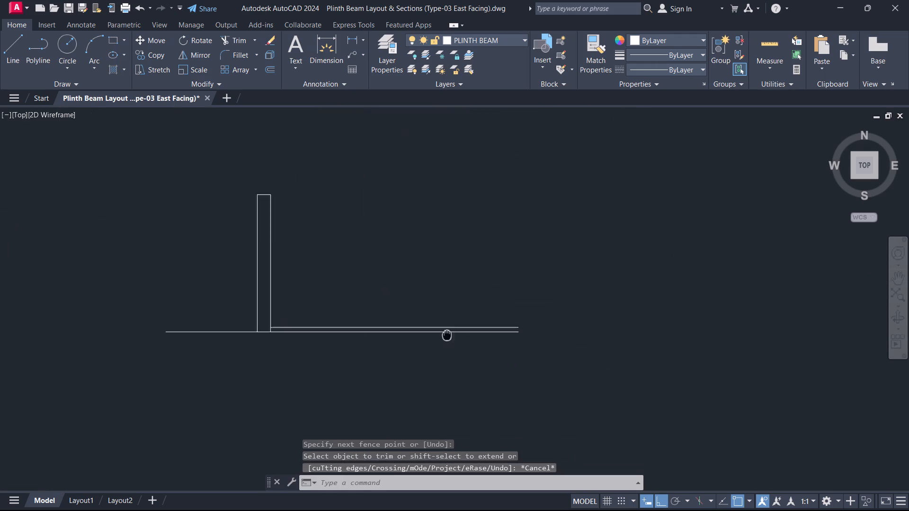
pyautogui.moveTo(447, 335); pyautogui.dragTo(414, 345, button='middle')
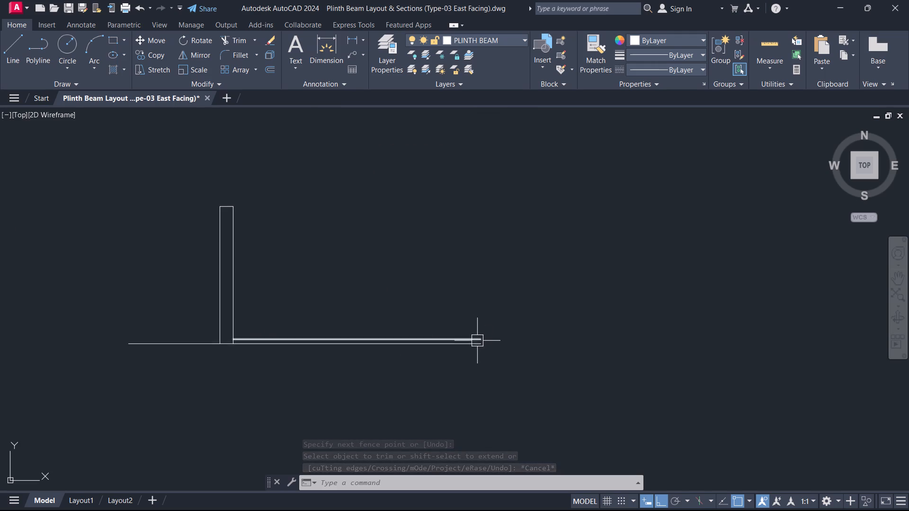
# Draw a beam outline 200 wide and 600 deep at the slab's right end, starting from the upper line's endpoint.
pyautogui.scroll(2, 477, 340)
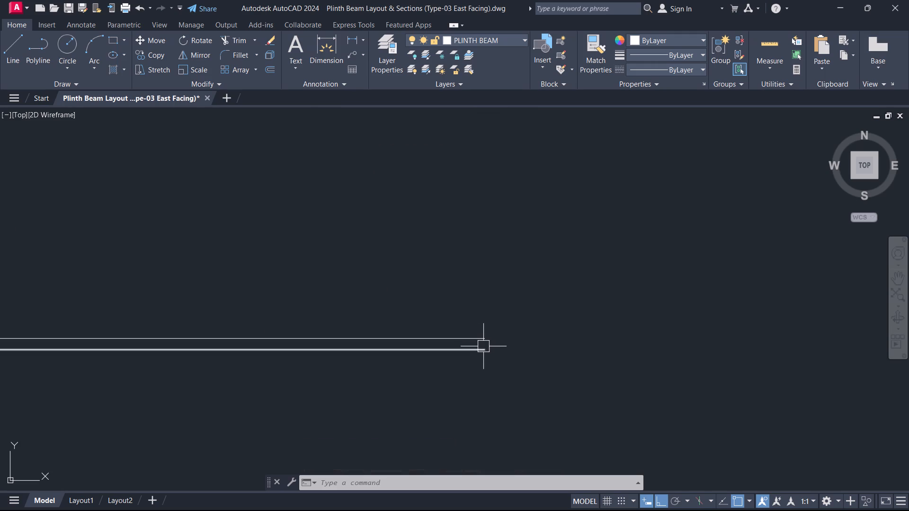
pyautogui.press('l')
pyautogui.press('space')
pyautogui.click(489, 336)
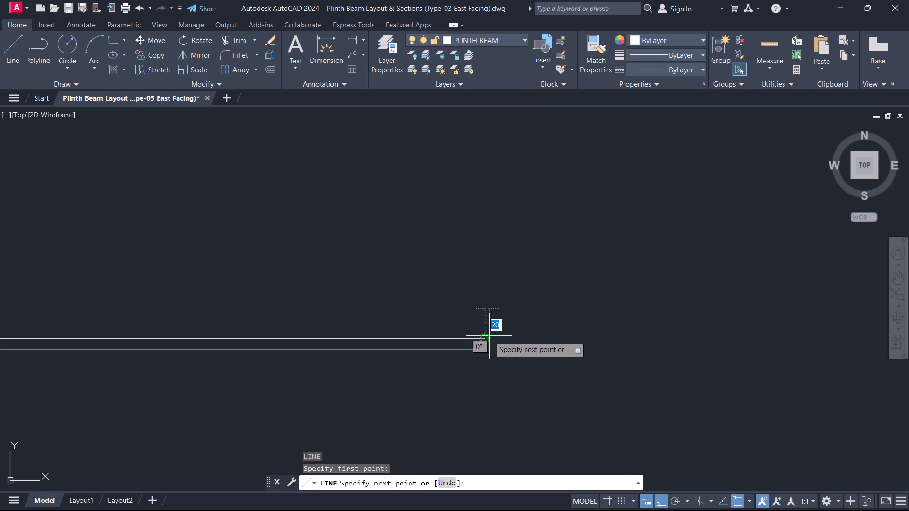
pyautogui.write('200')
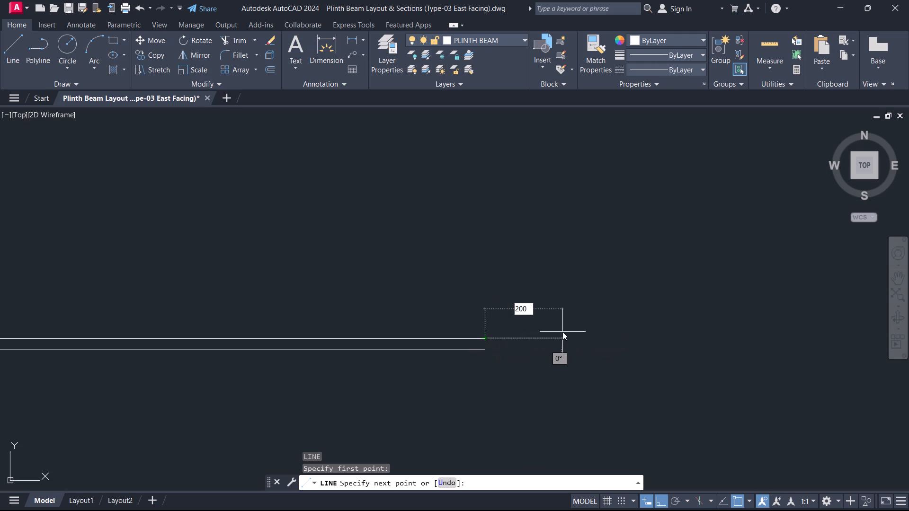
pyautogui.press('Return')
pyautogui.moveTo(548, 441); pyautogui.dragTo(548, 441, button='middle')
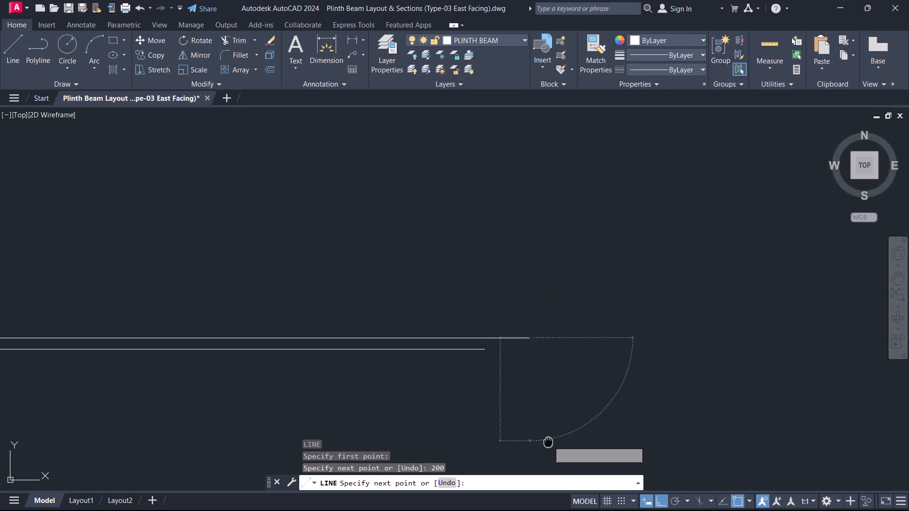
pyautogui.moveTo(548, 441); pyautogui.dragTo(560, 378, button='middle')
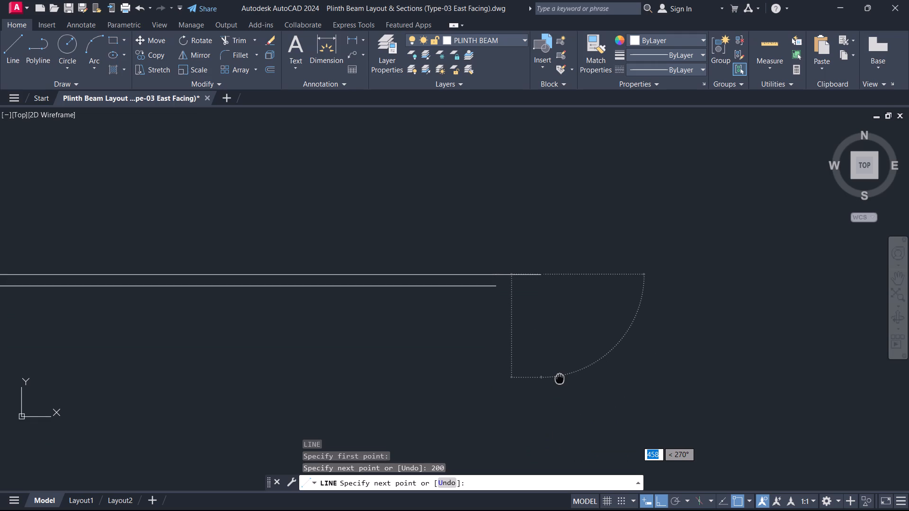
pyautogui.write('600')
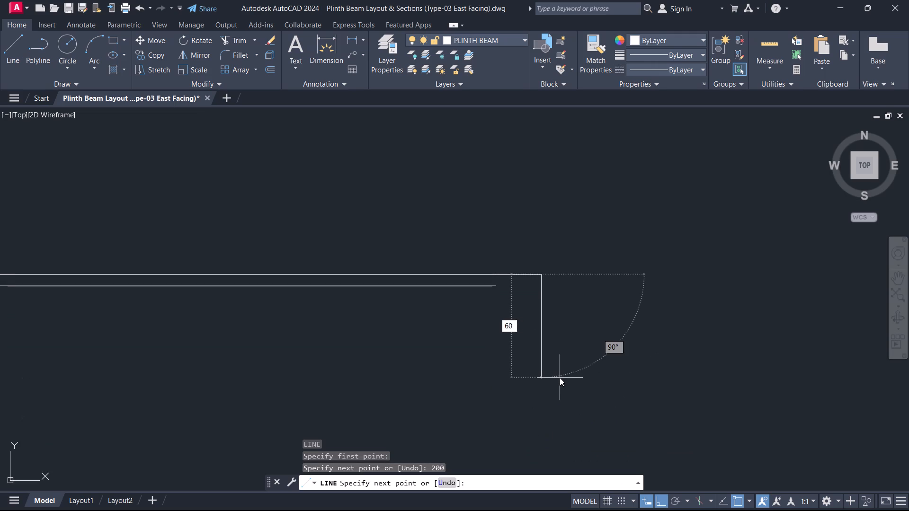
pyautogui.press('Return')
pyautogui.write('200')
pyautogui.press('Return')
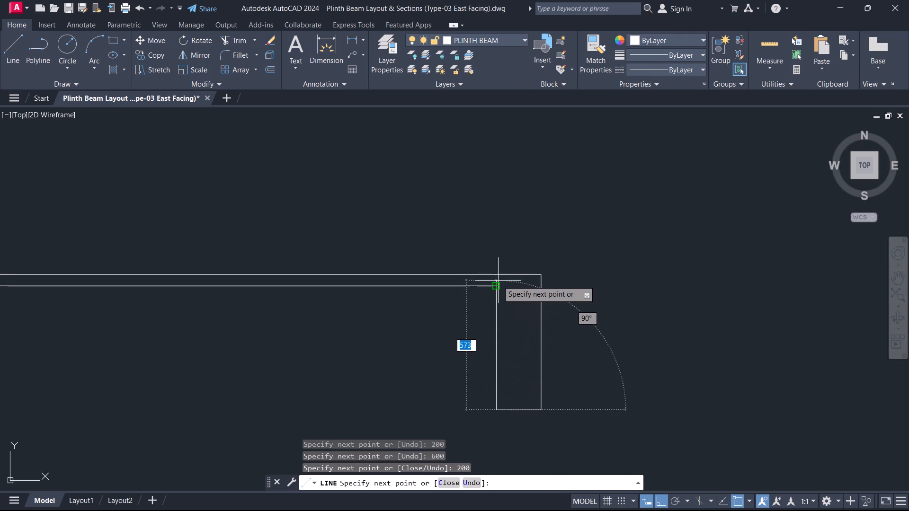
pyautogui.click(497, 274)
pyautogui.press('Escape')
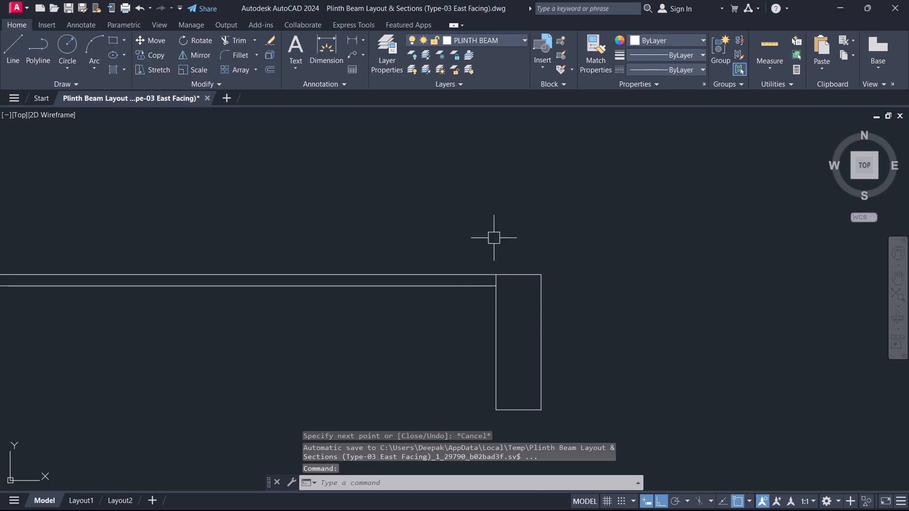
pyautogui.click(485, 229)
pyautogui.click(604, 437)
pyautogui.press('Escape')
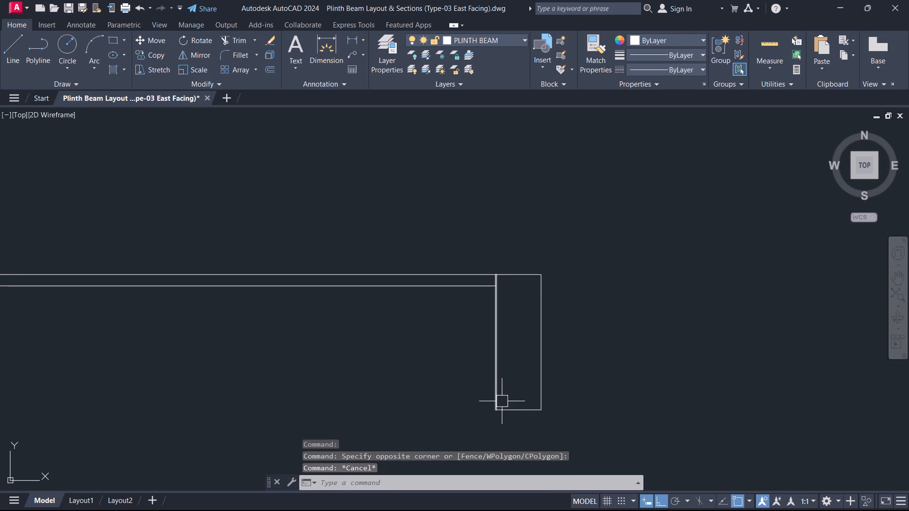
# Hatch the 200 by 600 beam outline and replace its AR-SAND pattern with another predefined one.
pyautogui.press('h')
pyautogui.press('space')
pyautogui.click(515, 379)
pyautogui.press('Escape')
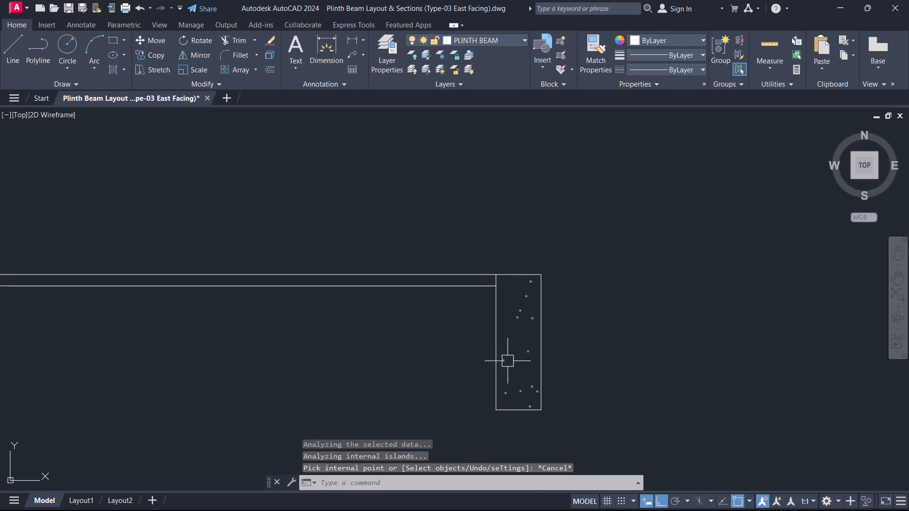
pyautogui.click(510, 355)
pyautogui.click(501, 361)
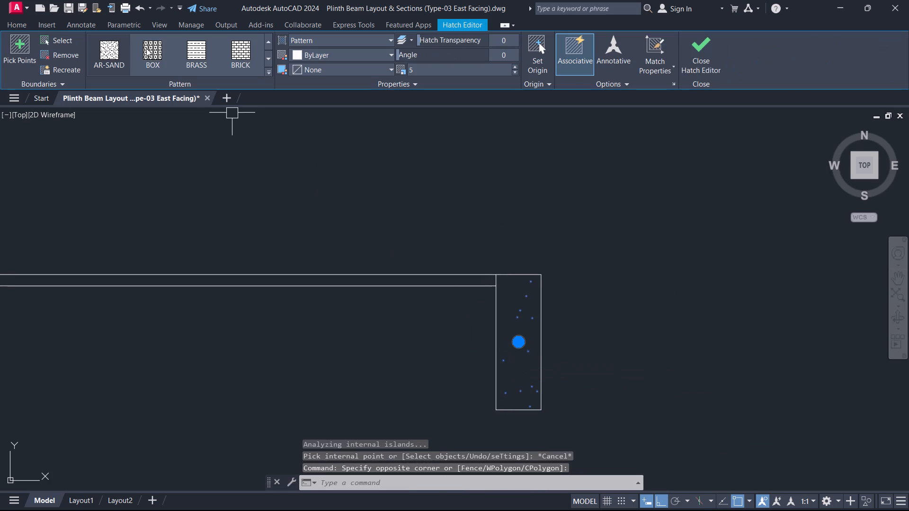
pyautogui.click(269, 73)
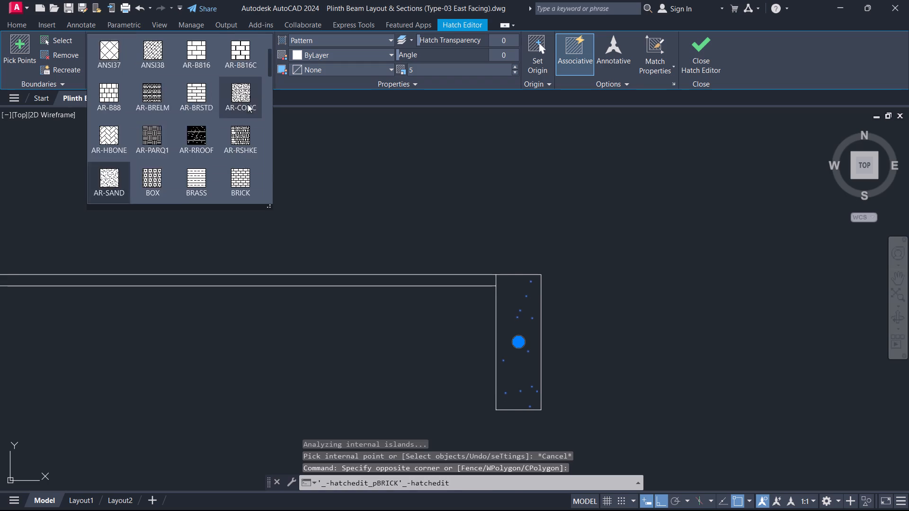
pyautogui.scroll(6, 245, 106)
pyautogui.click(106, 55)
pyautogui.press('Escape')
# Draw a beam outline 300 wide and 600 deep below the wall, starting from the wall's outer bottom corner on the base line.
pyautogui.scroll(-3, 493, 205)
pyautogui.scroll(3, 326, 235)
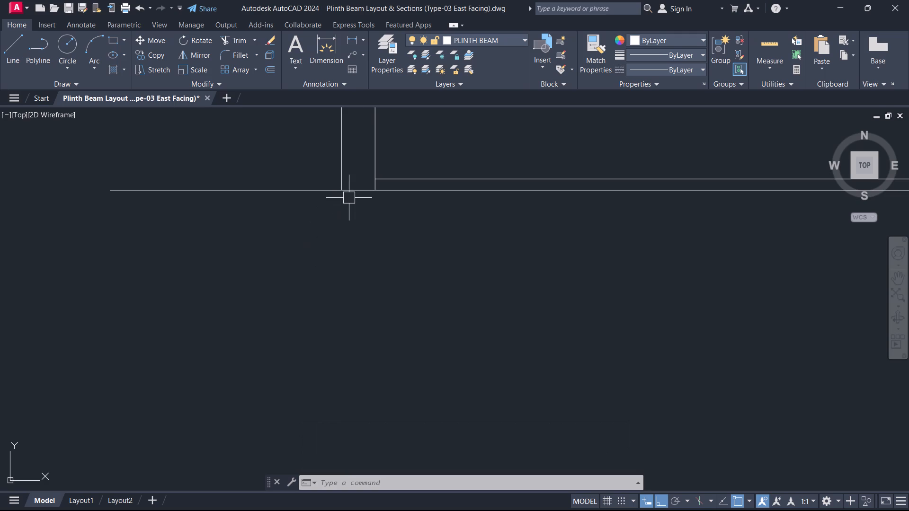
pyautogui.write('L')
pyautogui.press('space')
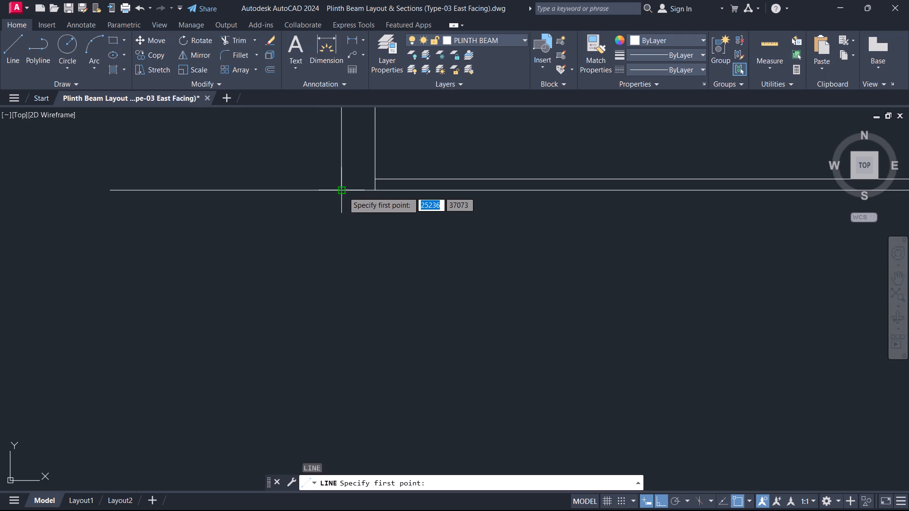
pyautogui.click(343, 192)
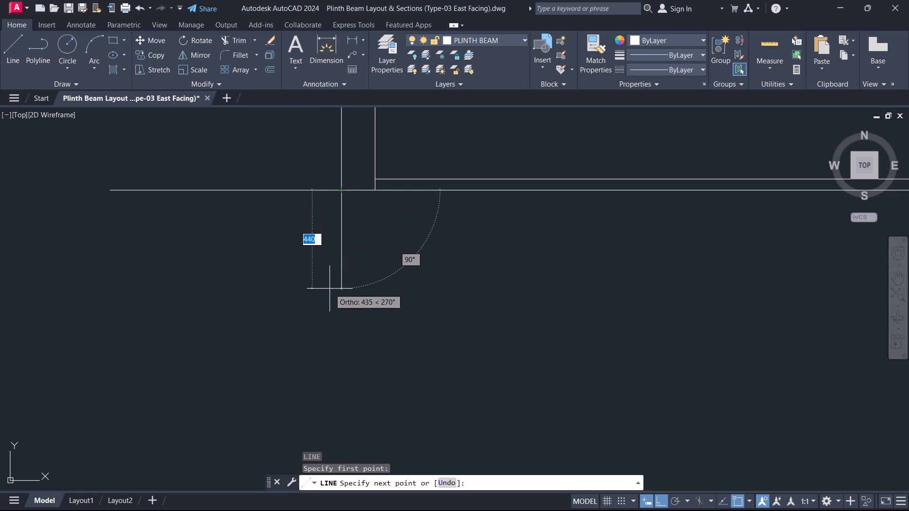
pyautogui.write('600')
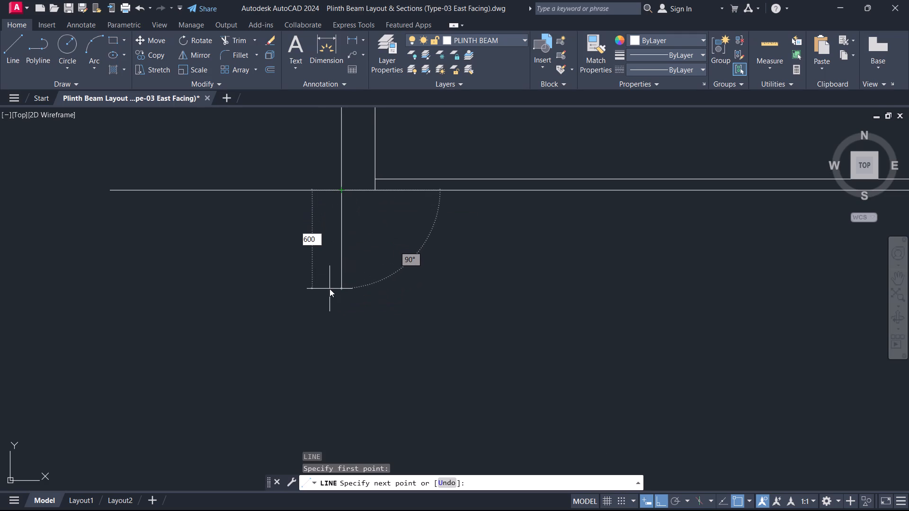
pyautogui.press('Return')
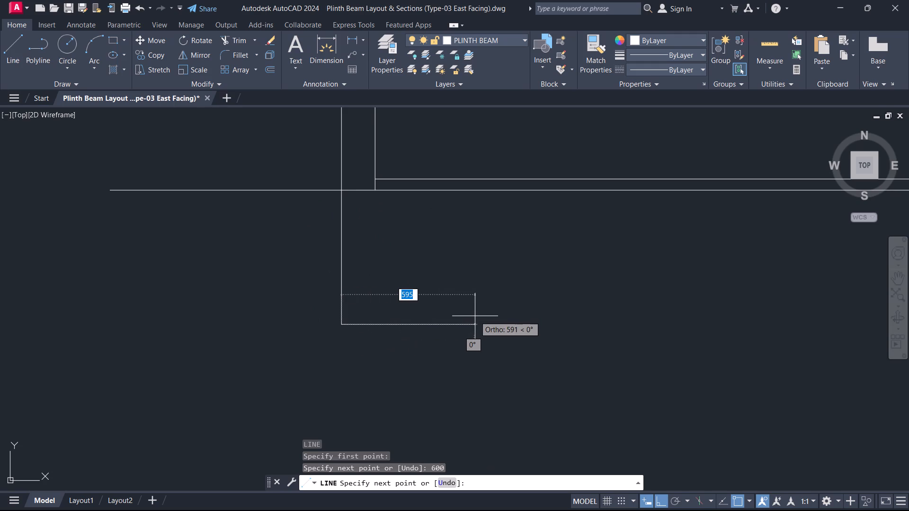
pyautogui.write('300')
pyautogui.press('Return')
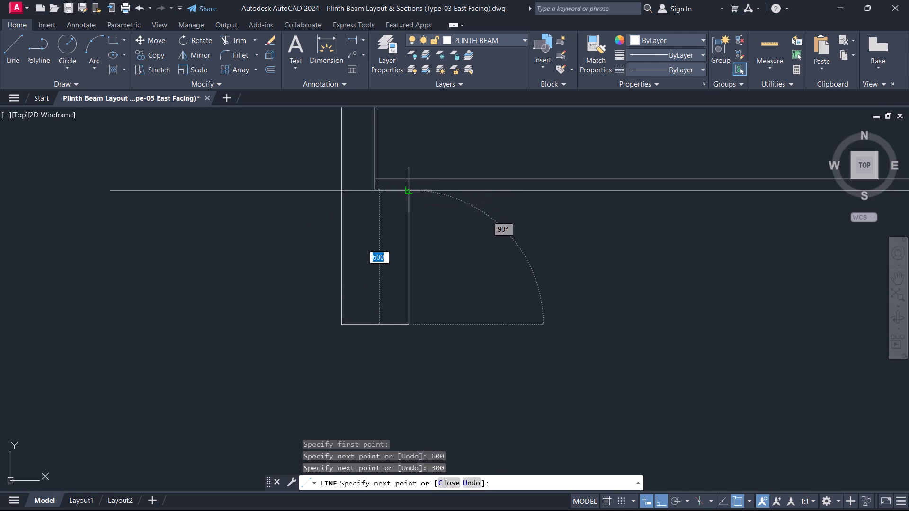
pyautogui.click(408, 191)
pyautogui.press('Escape')
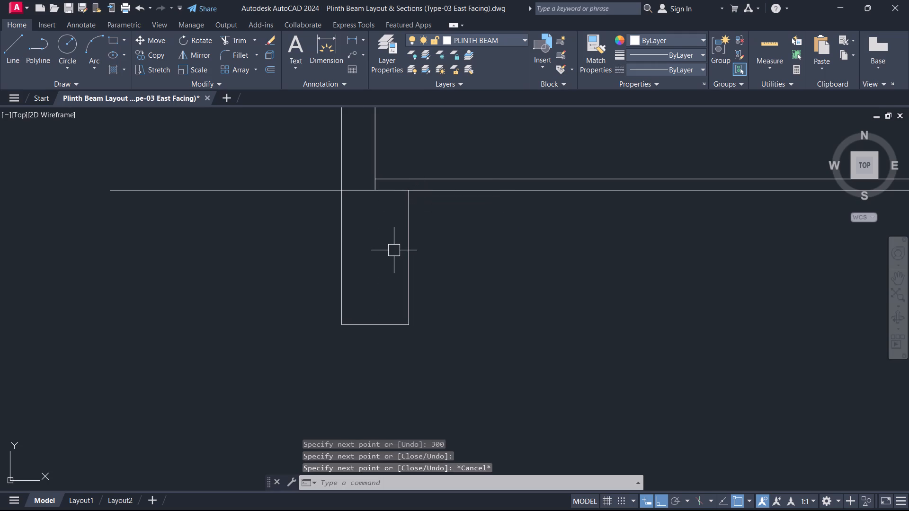
# Fill the 300 by 600 beam outline below the wall with a SOLID hatch.
pyautogui.write('H')
pyautogui.press('space')
pyautogui.click(393, 251)
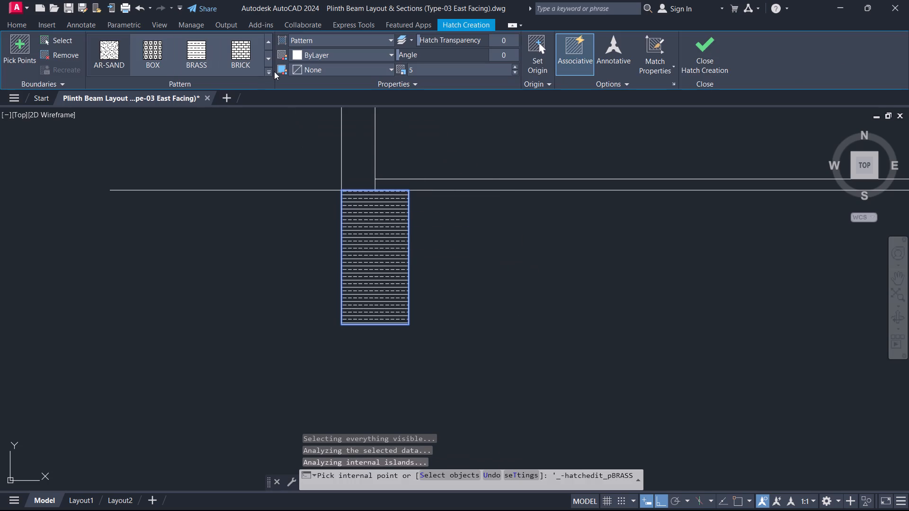
pyautogui.click(270, 73)
pyautogui.scroll(4, 186, 121)
pyautogui.scroll(4, 143, 99)
pyautogui.click(113, 51)
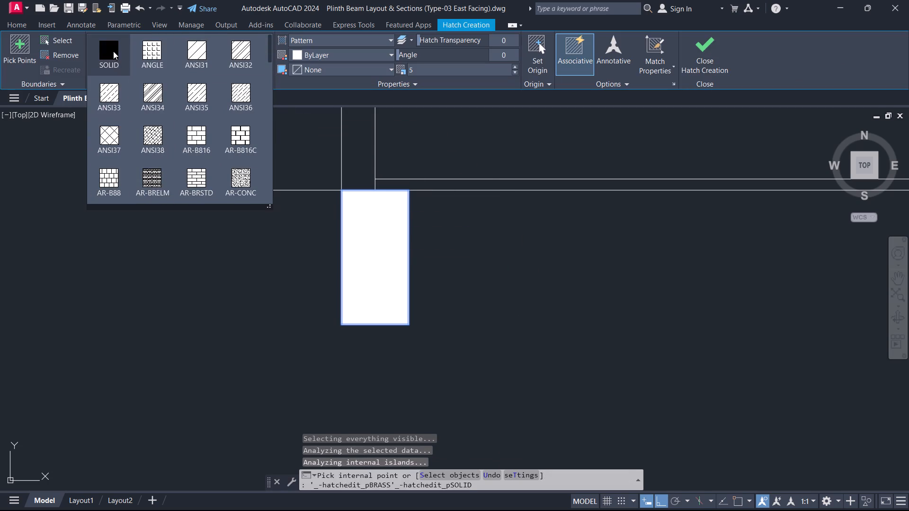
pyautogui.press('Escape')
pyautogui.press('Escape')
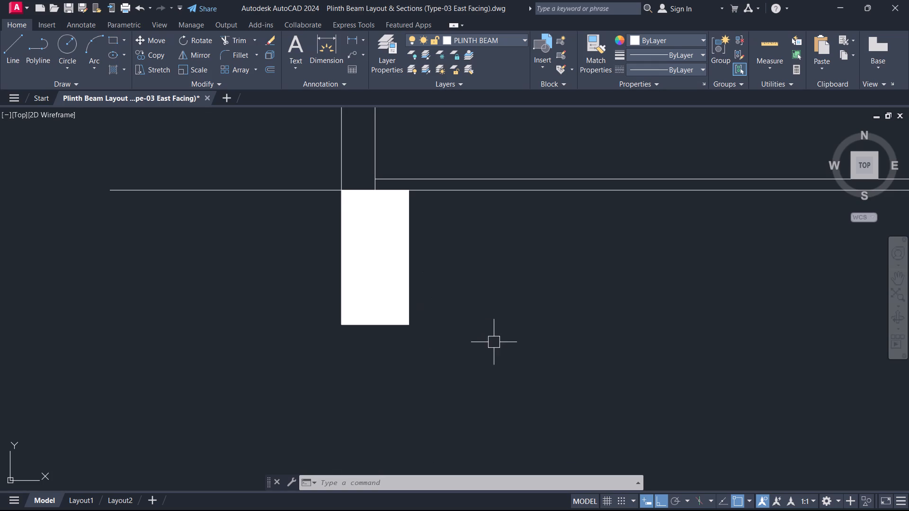
# Break the horizontal base line at the top inner corner of the 300-wide beam.
pyautogui.moveTo(478, 219); pyautogui.dragTo(350, 287, button='middle')
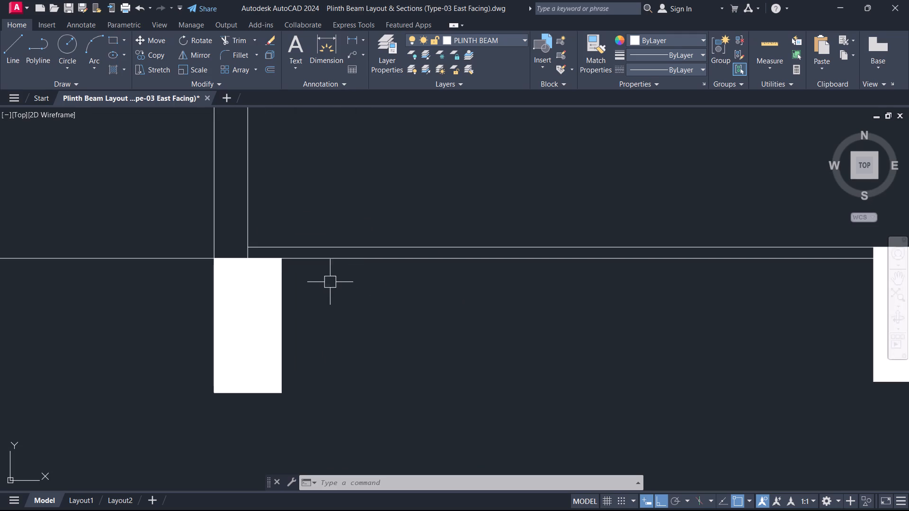
pyautogui.click(328, 258)
pyautogui.scroll(1, 278, 260)
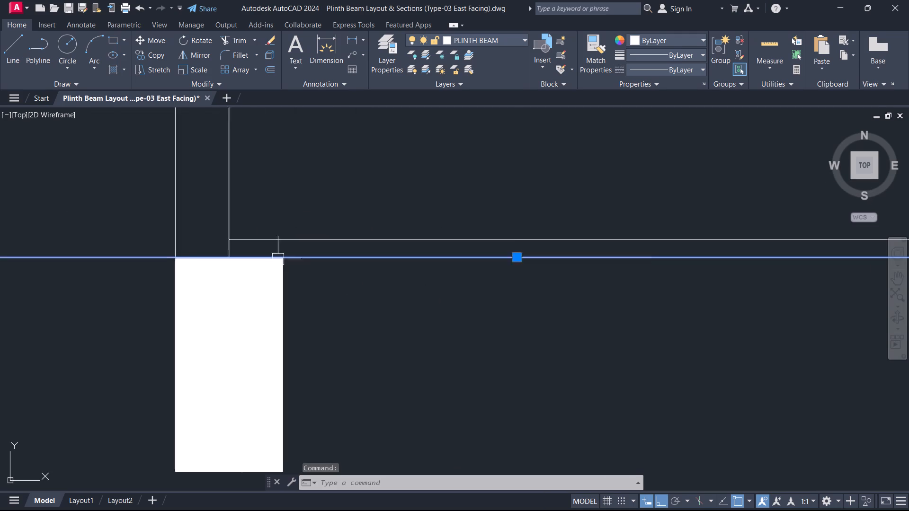
pyautogui.scroll(1, 278, 259)
pyautogui.write('BR')
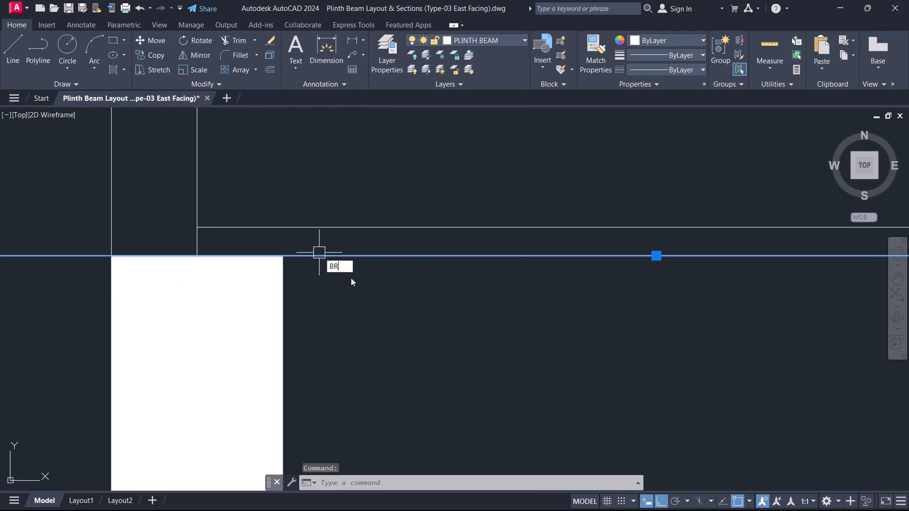
pyautogui.click(376, 300)
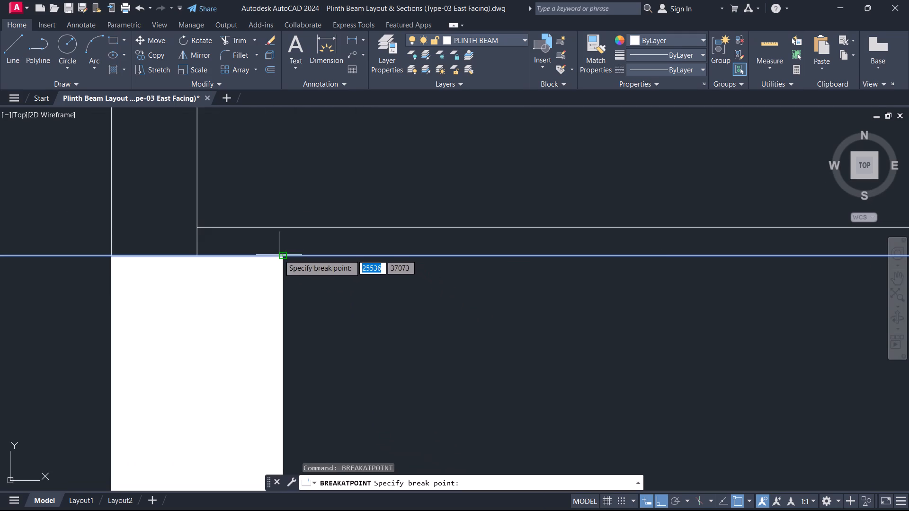
pyautogui.click(279, 255)
pyautogui.press('Escape')
# Offset the base line segment between the two beams 150 downward.
pyautogui.scroll(-4, 424, 310)
pyautogui.scroll(4, 583, 305)
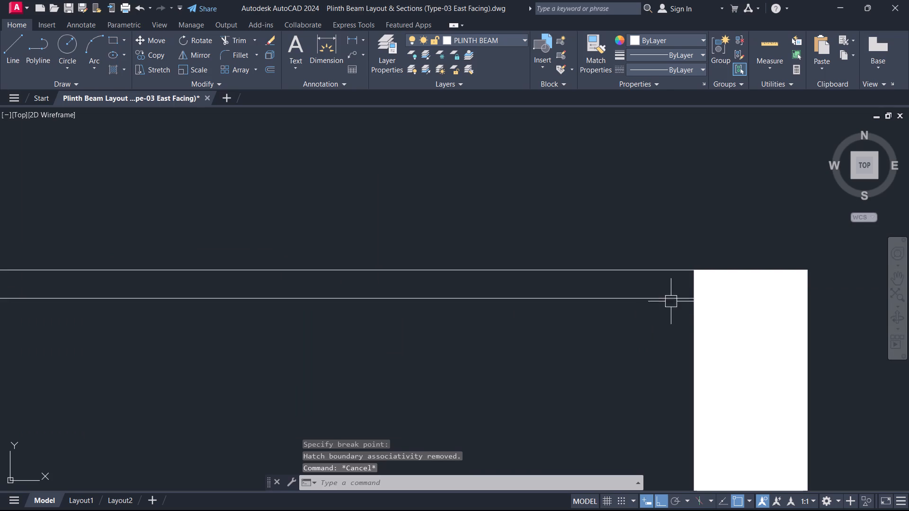
pyautogui.click(671, 301)
pyautogui.press('Escape')
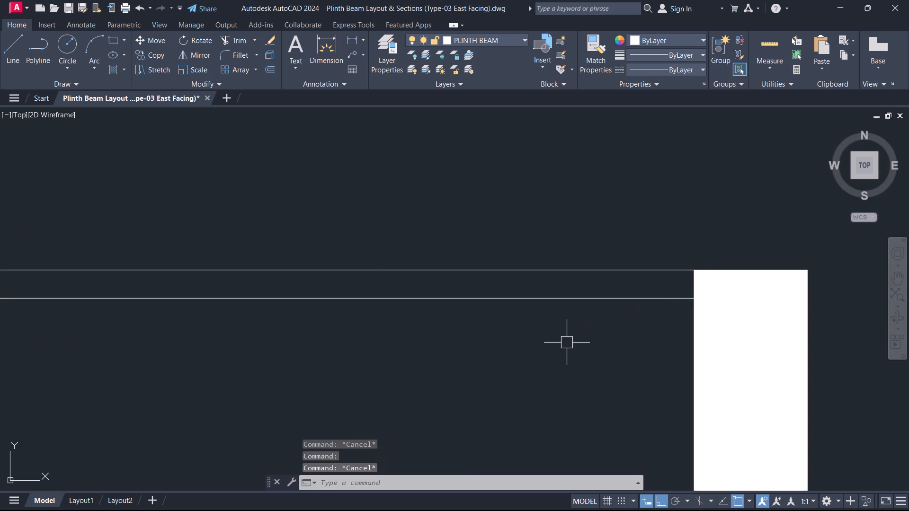
pyautogui.write('O 150')
pyautogui.press('Return')
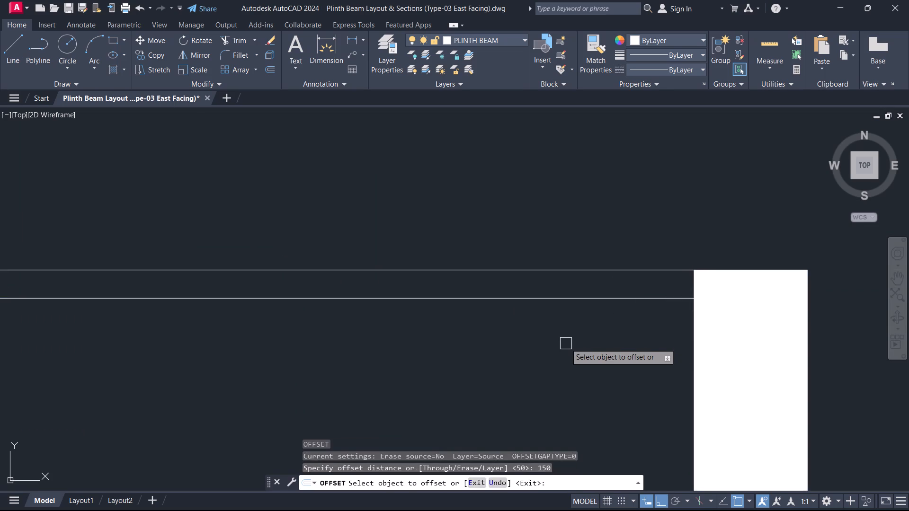
pyautogui.click(590, 300)
pyautogui.click(581, 335)
pyautogui.press('Escape')
# Offset the lower horizontal line between the beams 100 further downward.
pyautogui.scroll(-2, 571, 357)
pyautogui.scroll(1, 570, 360)
pyautogui.scroll(-1, 570, 360)
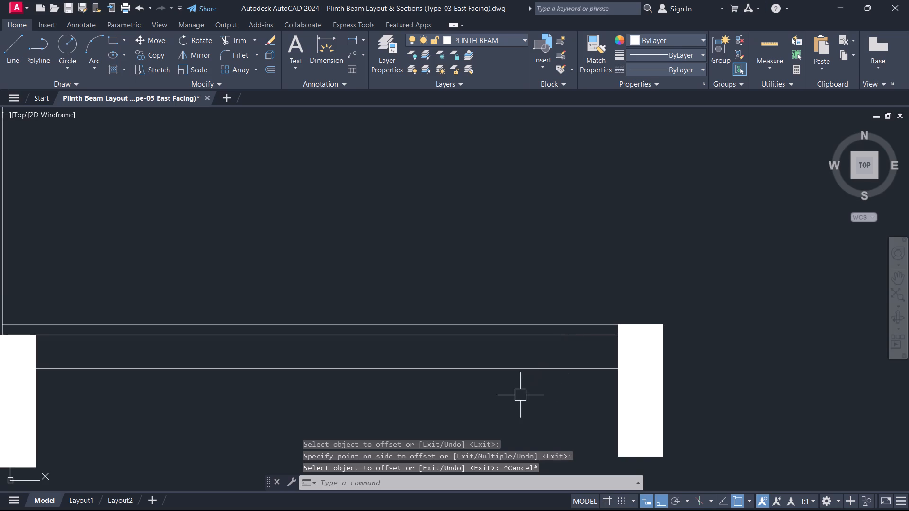
pyautogui.moveTo(526, 400); pyautogui.dragTo(597, 378, button='middle')
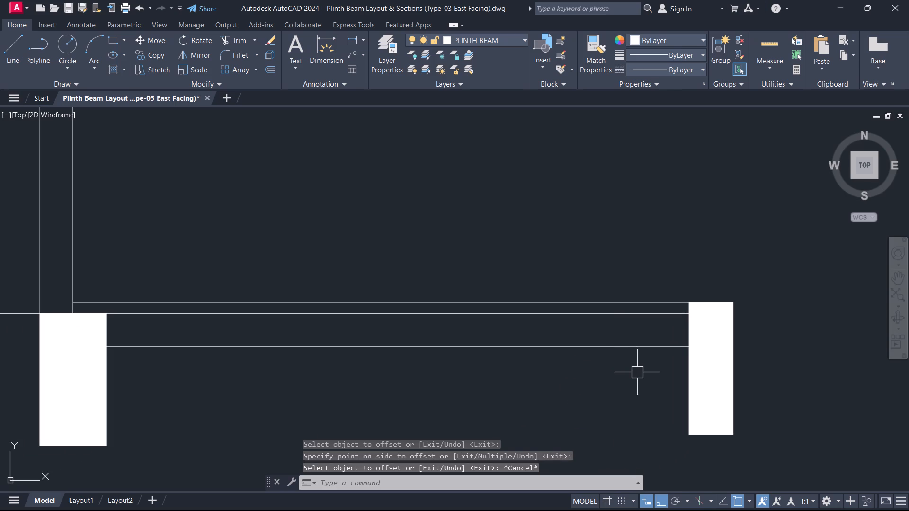
pyautogui.write('O 100')
pyautogui.press('Return')
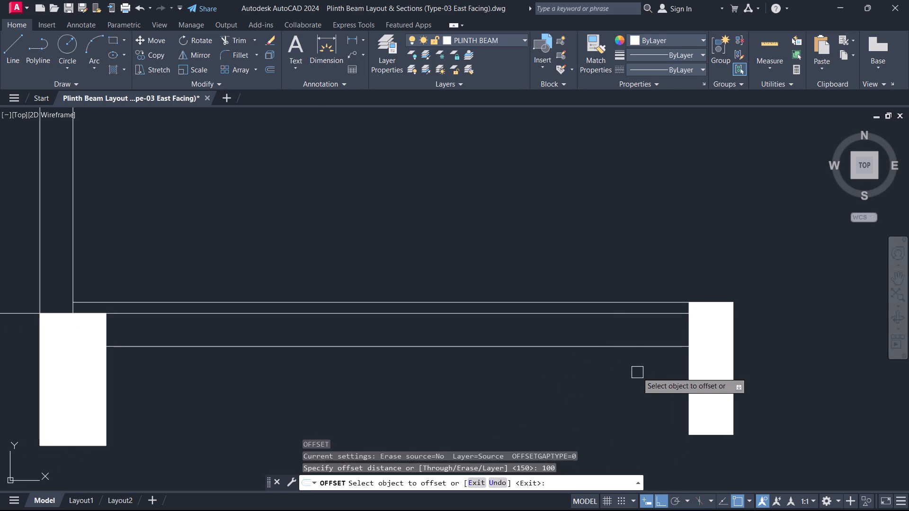
pyautogui.click(648, 345)
pyautogui.click(631, 386)
pyautogui.press('Escape')
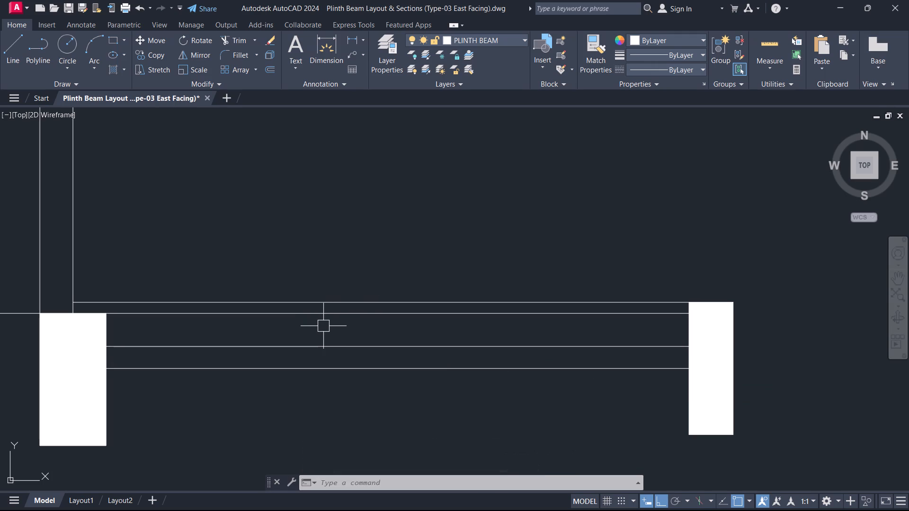
# Offset the slab's bottom line between the beams 20 downward.
pyautogui.write('O')
pyautogui.press('space')
pyautogui.write('20')
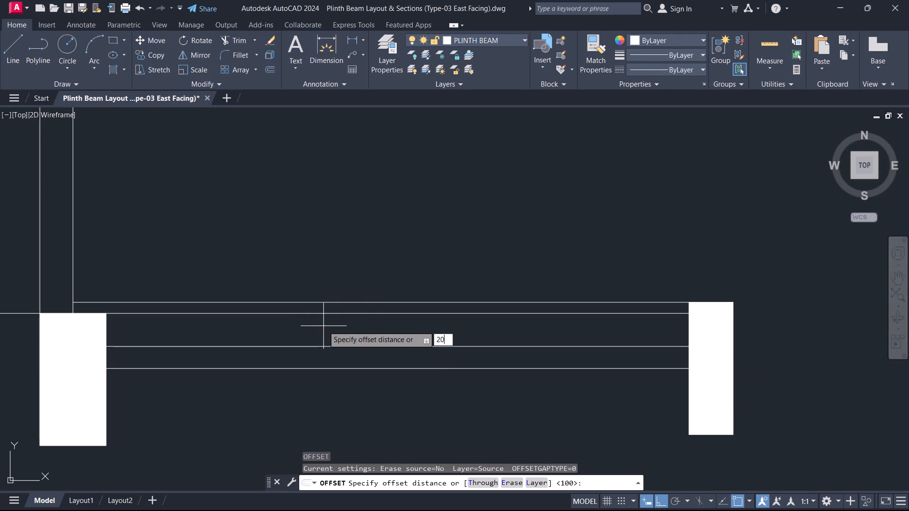
pyautogui.press('Return')
pyautogui.click(332, 315)
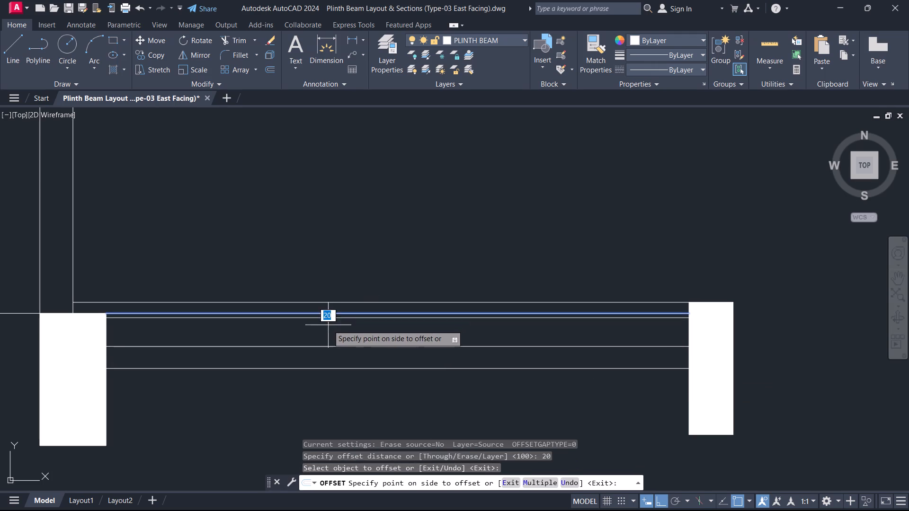
pyautogui.click(326, 333)
pyautogui.press('Escape')
# Offset the inner vertical faces of both beams 20 inward.
pyautogui.press('space')
pyautogui.scroll(1, 104, 342)
pyautogui.press('space')
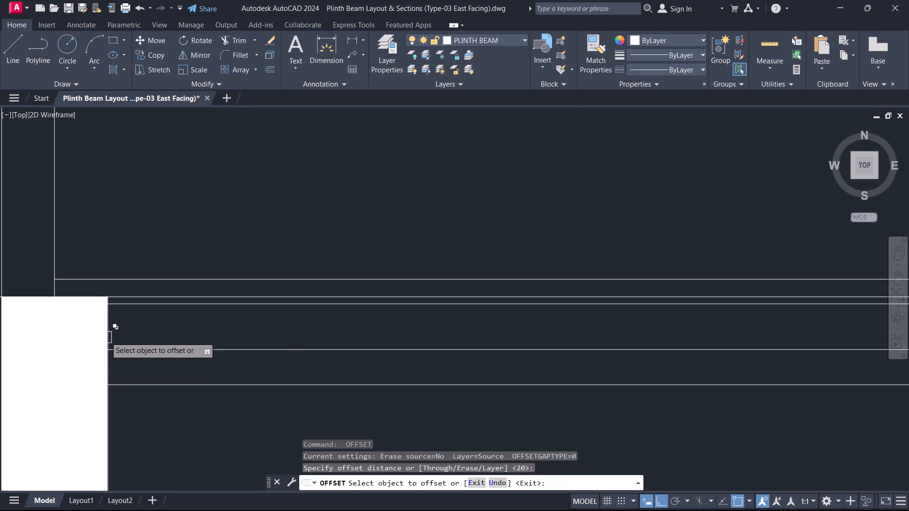
pyautogui.click(105, 333)
pyautogui.click(162, 333)
pyautogui.scroll(1, 274, 340)
pyautogui.scroll(-4, 274, 340)
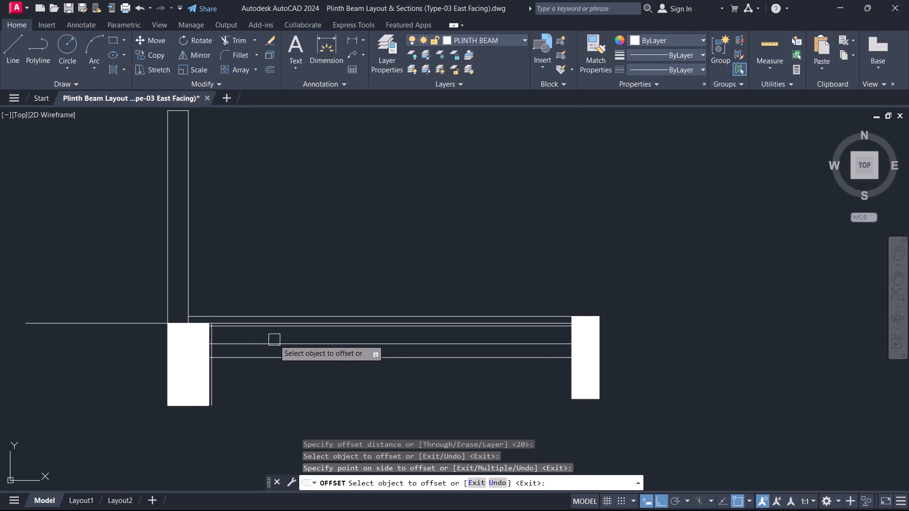
pyautogui.scroll(2, 582, 349)
pyautogui.click(556, 318)
pyautogui.click(480, 323)
pyautogui.press('Escape')
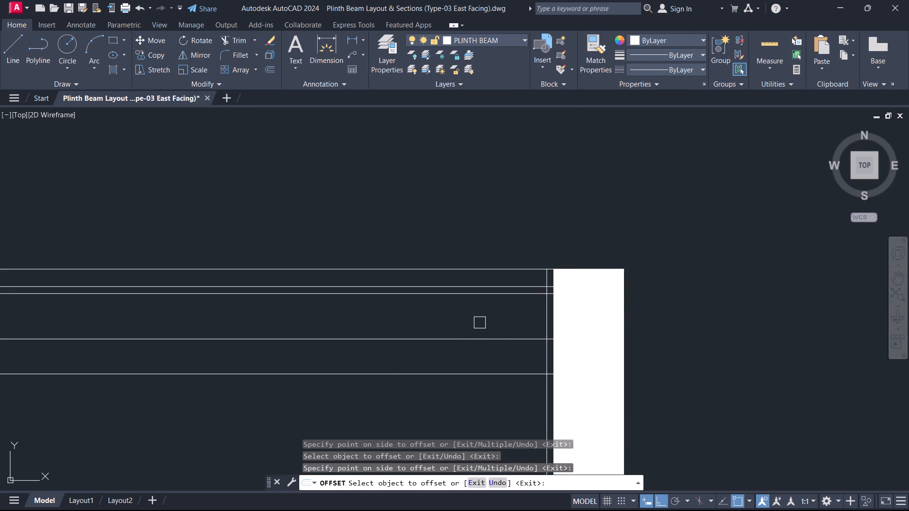
# Offset the horizontal line lying 150 below the slab's underside 20 upward.
pyautogui.press('space')
pyautogui.click(443, 340)
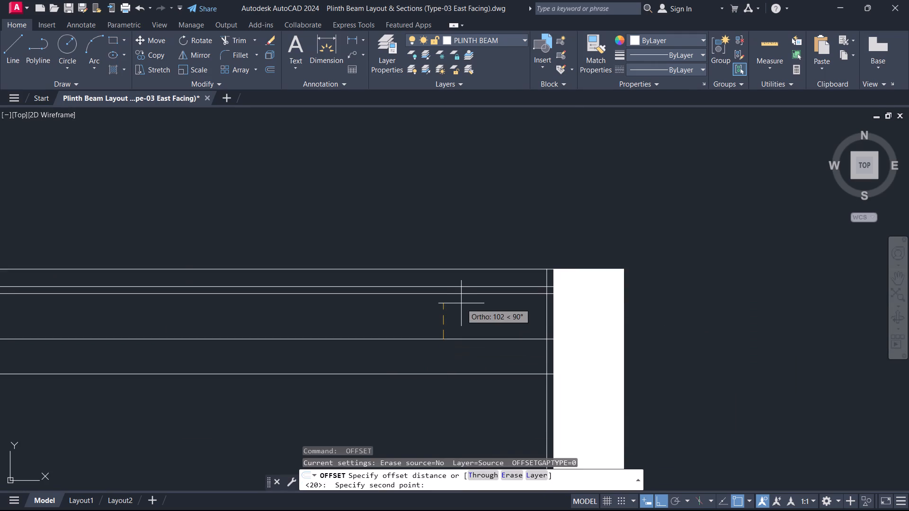
pyautogui.press('Escape')
pyautogui.press('space')
pyautogui.press('space')
pyautogui.click(449, 341)
pyautogui.click(445, 312)
pyautogui.press('Escape')
# Draw a circle of radius about 16 near the upper corner where the 20 offset lines meet beside the 300-wide beam.
pyautogui.scroll(-2, 422, 313)
pyautogui.moveTo(422, 313); pyautogui.dragTo(682, 336, button='middle')
pyautogui.scroll(1, 451, 342)
pyautogui.scroll(1, 333, 337)
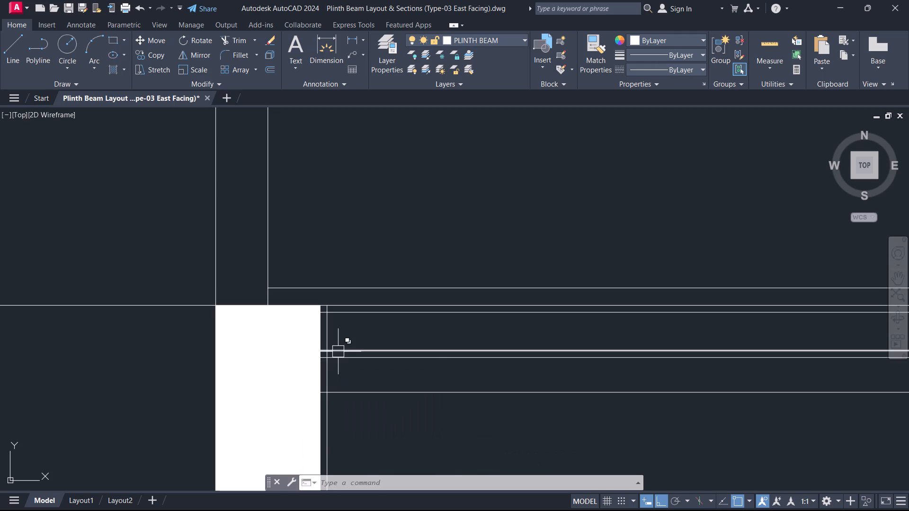
pyautogui.write('C')
pyautogui.press('space')
pyautogui.scroll(2, 338, 346)
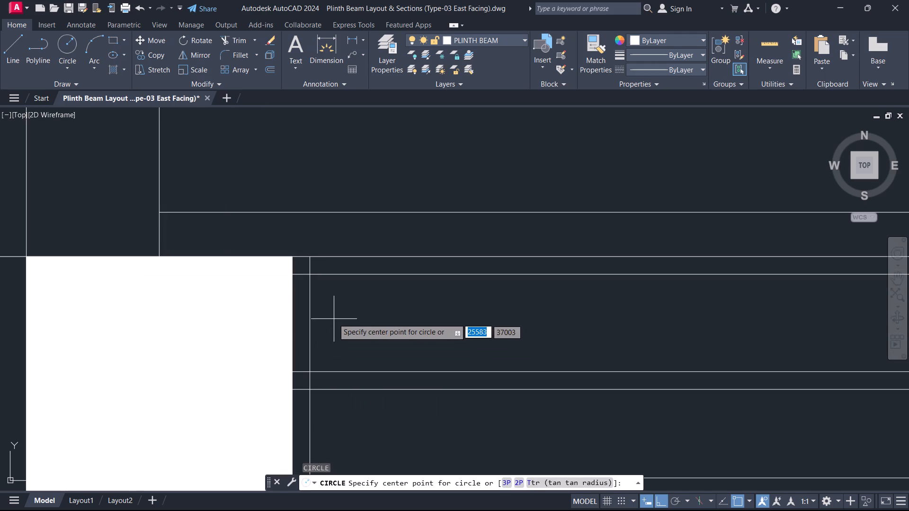
pyautogui.click(328, 293)
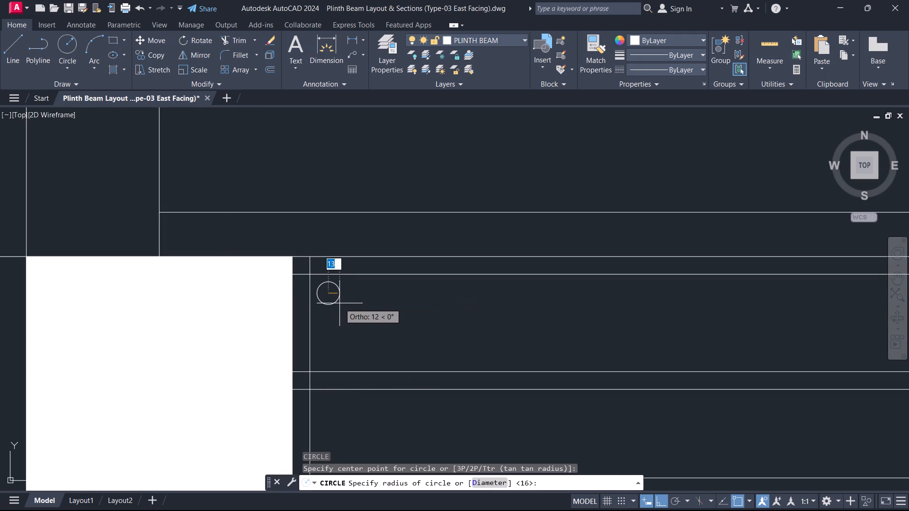
pyautogui.scroll(-3, 339, 303)
pyautogui.scroll(3, 339, 303)
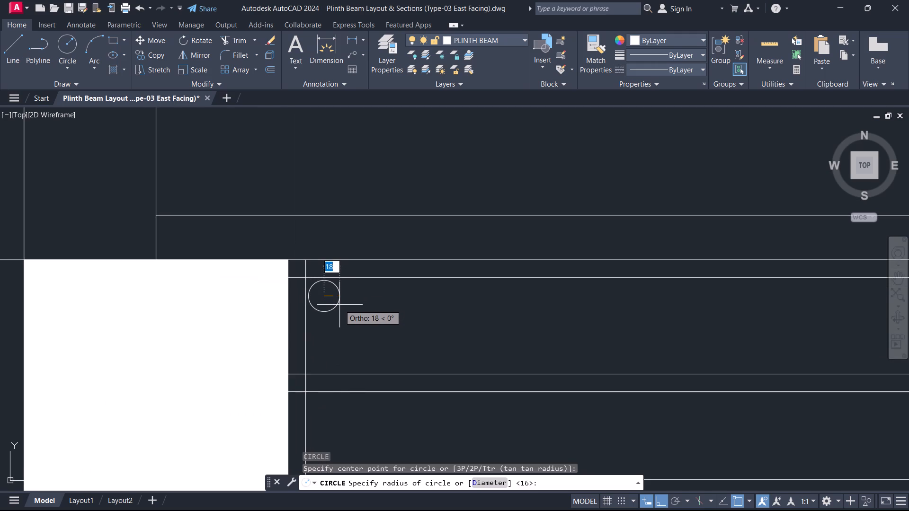
pyautogui.click(338, 306)
pyautogui.scroll(2, 326, 301)
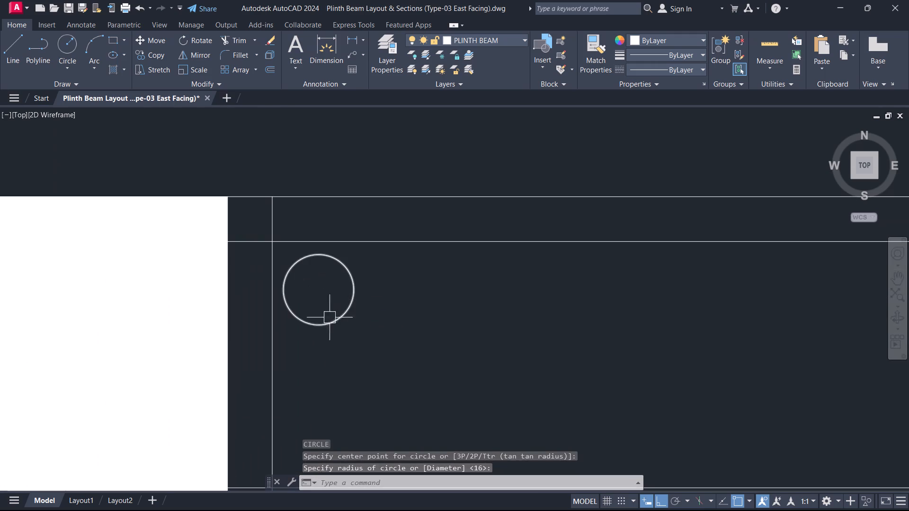
# Move the circle by its top and side quadrants until it touches the upper horizontal and the vertical 20 offset lines.
pyautogui.click(334, 326)
pyautogui.write('M')
pyautogui.press('space')
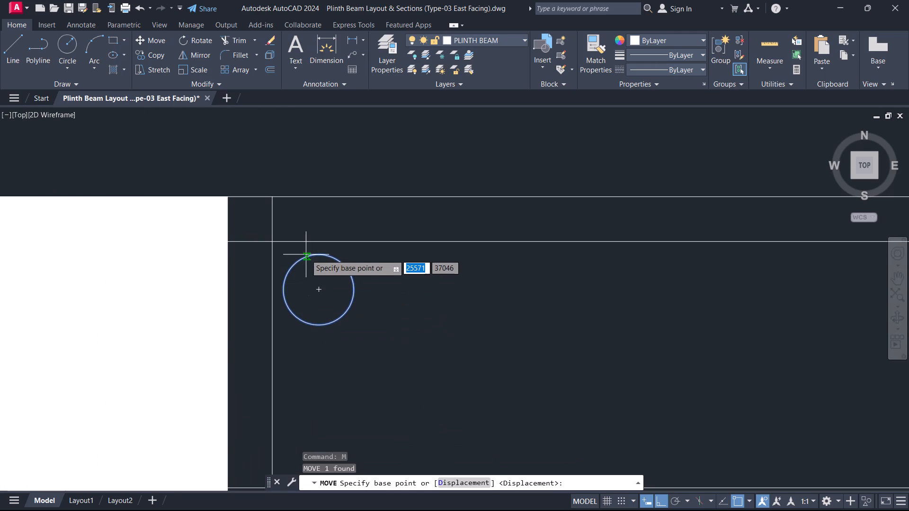
pyautogui.click(321, 255)
pyautogui.click(322, 238)
pyautogui.press('Escape')
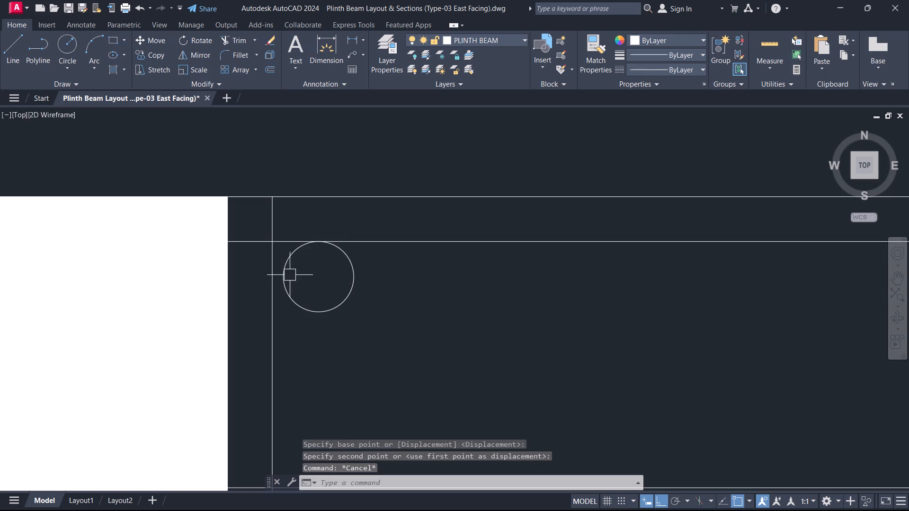
pyautogui.click(284, 277)
pyautogui.press('space')
pyautogui.click(284, 277)
pyautogui.click(272, 273)
pyautogui.press('Escape')
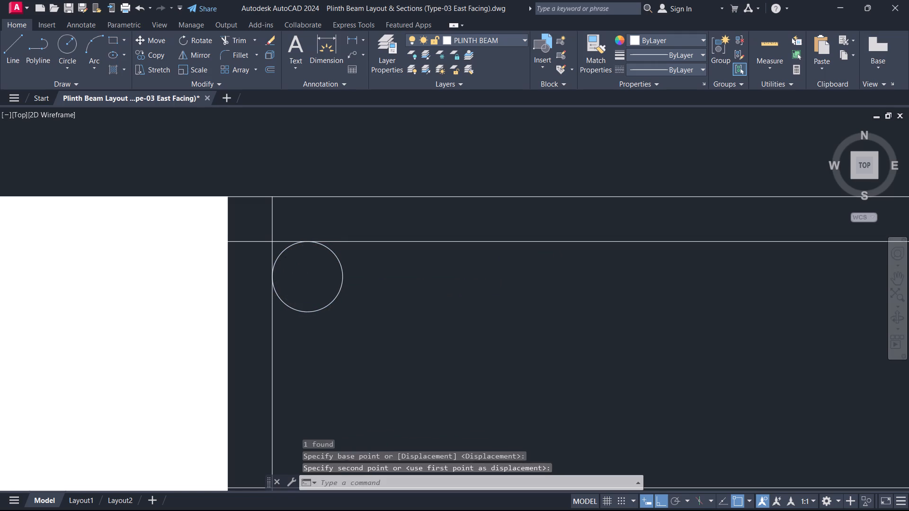
# Fillet the upper corner of the 20 offset lines beside the 300-wide beam with radius 16.
pyautogui.press('f')
pyautogui.press('space')
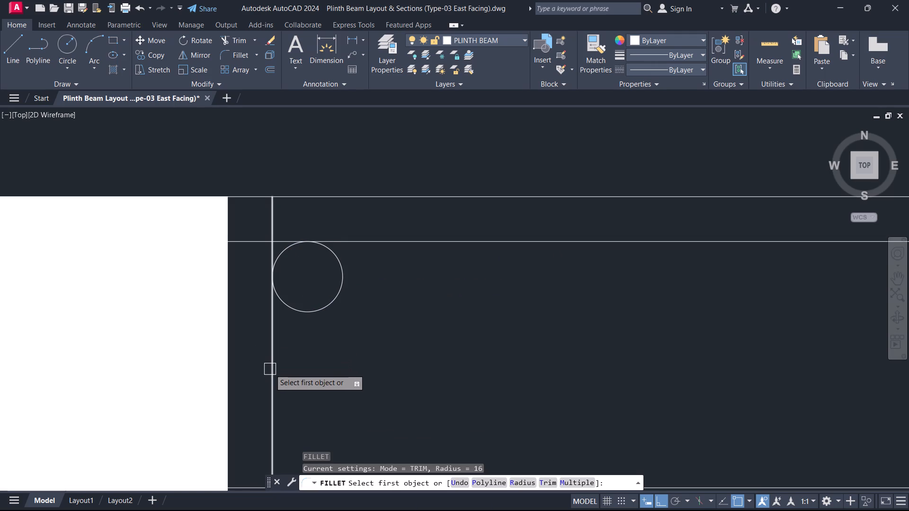
pyautogui.write('R 16')
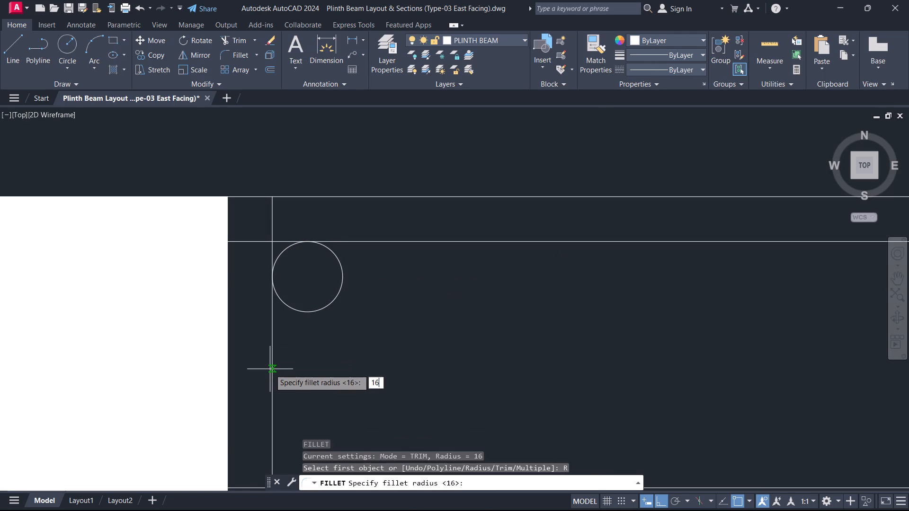
pyautogui.press('Return')
pyautogui.click(270, 369)
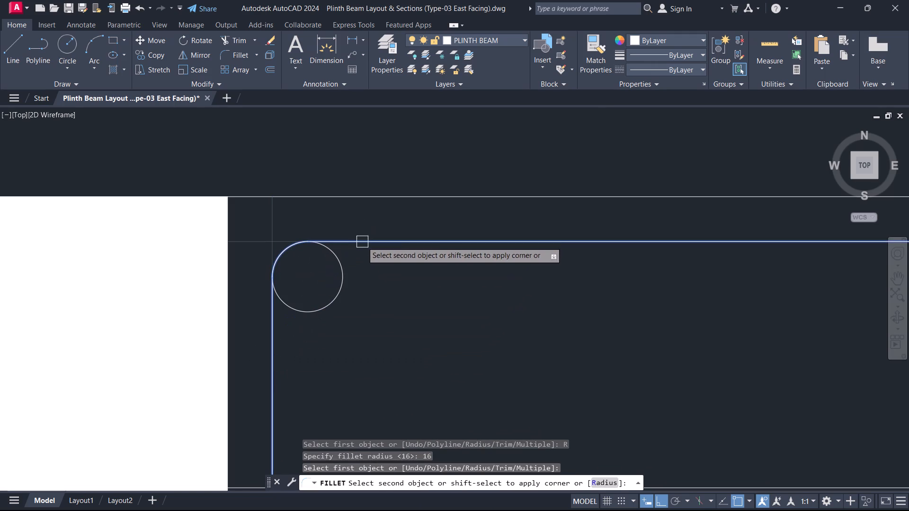
pyautogui.click(363, 244)
pyautogui.press('Escape')
# Copy the circle and its corner arc horizontally to touch the vertical 20 offset line beside the opposite, narrower beam.
pyautogui.scroll(-3, 376, 312)
pyautogui.moveTo(379, 347); pyautogui.dragTo(156, 360, button='middle')
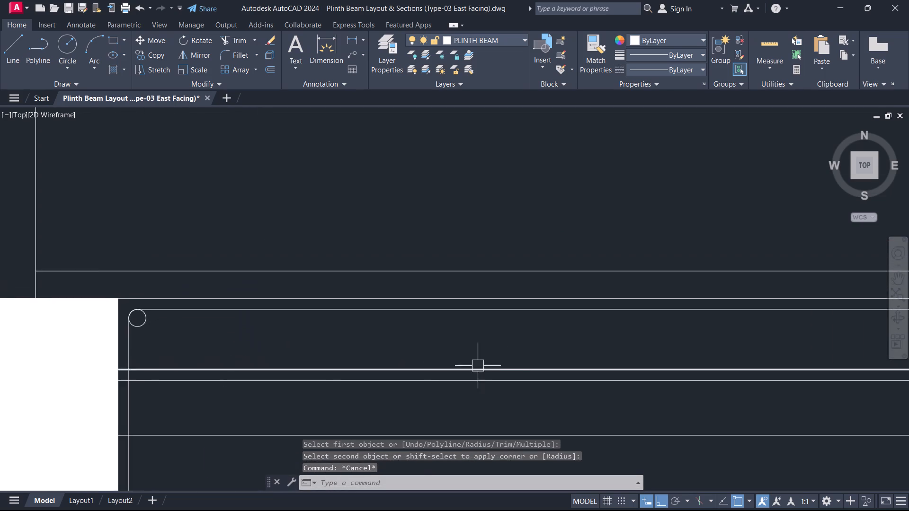
pyautogui.scroll(-1, 520, 374)
pyautogui.scroll(-1, 684, 369)
pyautogui.moveTo(746, 371); pyautogui.dragTo(421, 377, button='middle')
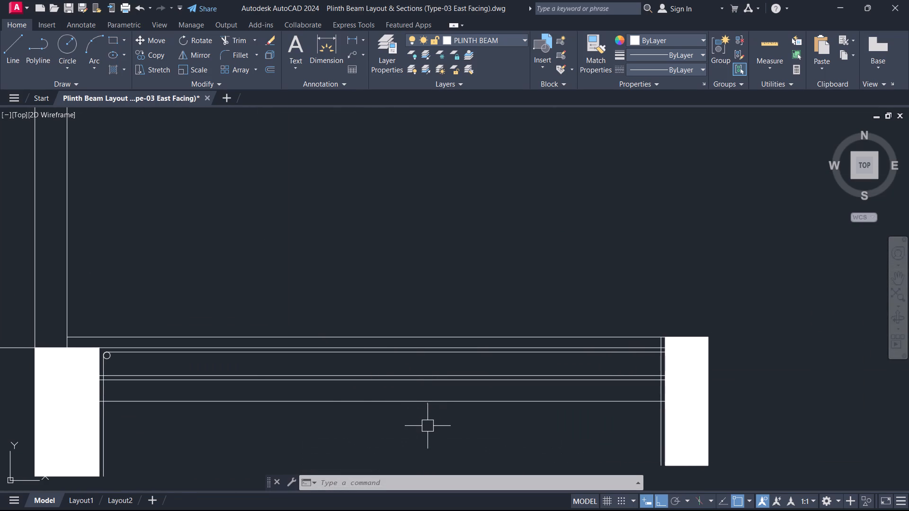
pyautogui.scroll(4, 86, 377)
pyautogui.click(124, 299)
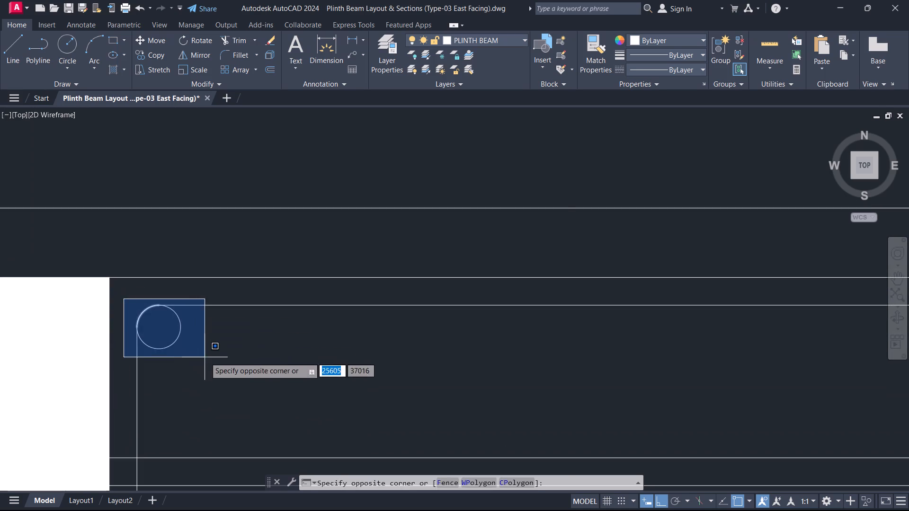
pyautogui.click(205, 357)
pyautogui.write('CO')
pyautogui.press('space')
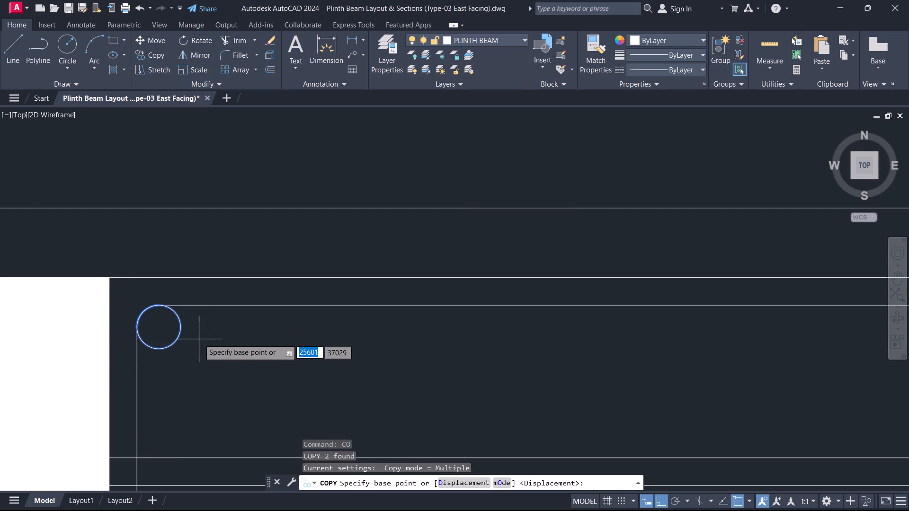
pyautogui.click(181, 324)
pyautogui.moveTo(391, 322); pyautogui.dragTo(0, 319, button='middle')
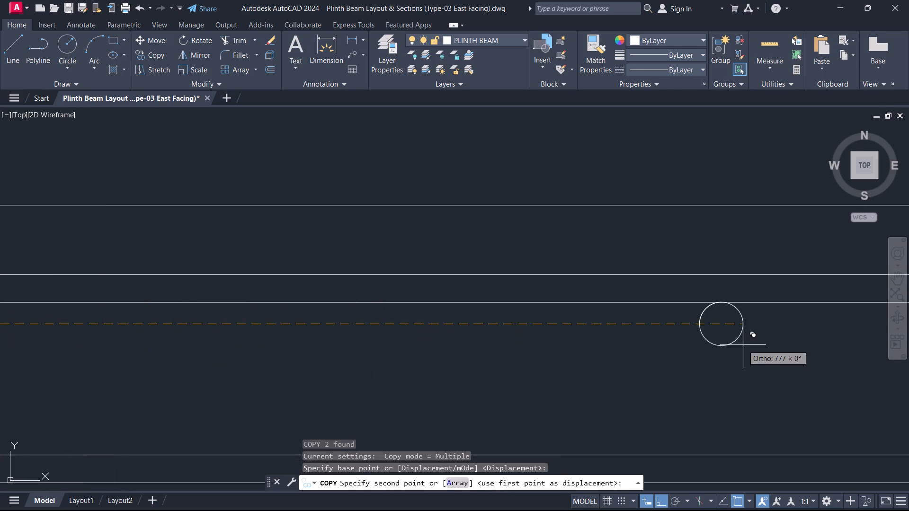
pyautogui.moveTo(744, 335); pyautogui.dragTo(106, 340, button='middle')
pyautogui.moveTo(579, 340); pyautogui.dragTo(0, 378, button='middle')
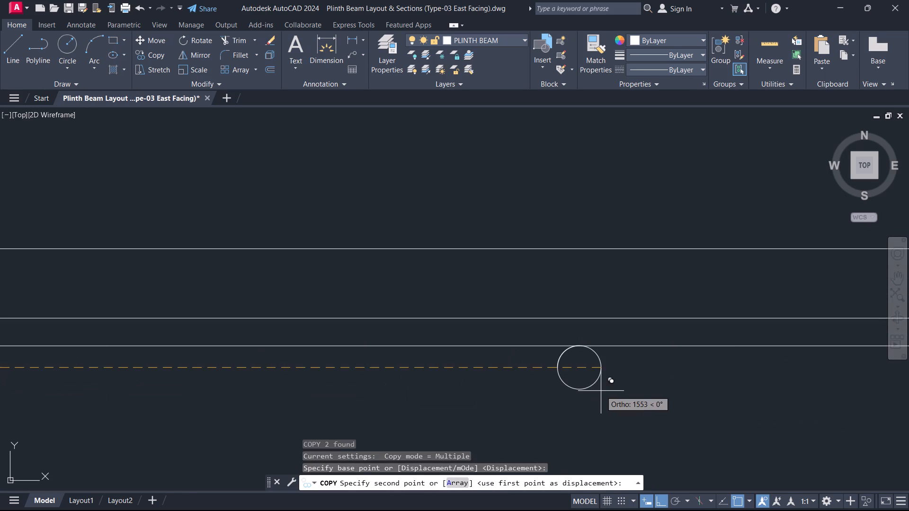
pyautogui.scroll(-6, 601, 391)
pyautogui.scroll(3, 778, 396)
pyautogui.moveTo(778, 396); pyautogui.dragTo(245, 375, button='middle')
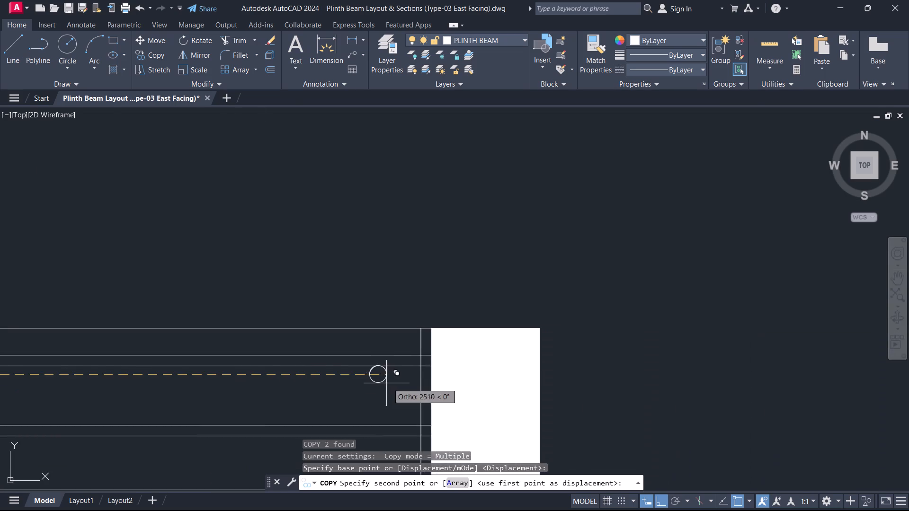
pyautogui.scroll(2, 393, 383)
pyautogui.click(444, 359)
pyautogui.press('Escape')
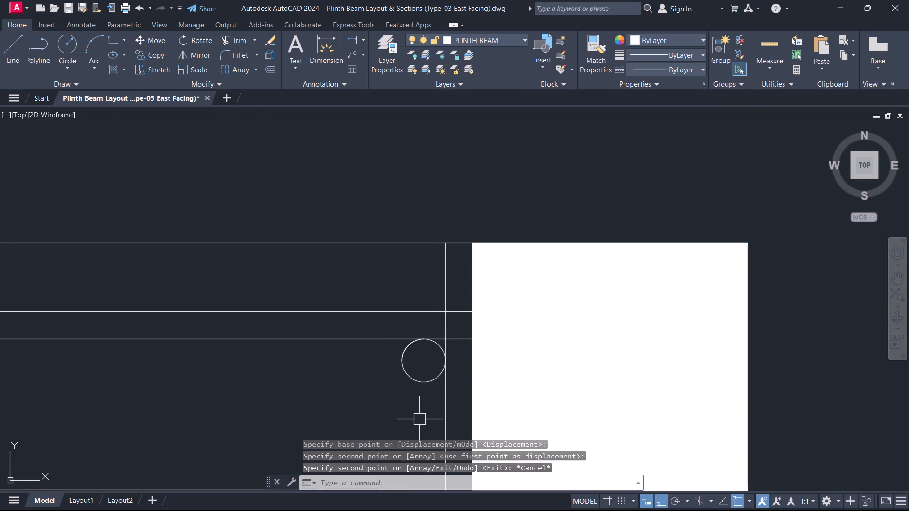
# Fillet the upper corner of the 20 offset lines beside the narrower beam with radius 16.
pyautogui.scroll(-6, 415, 430)
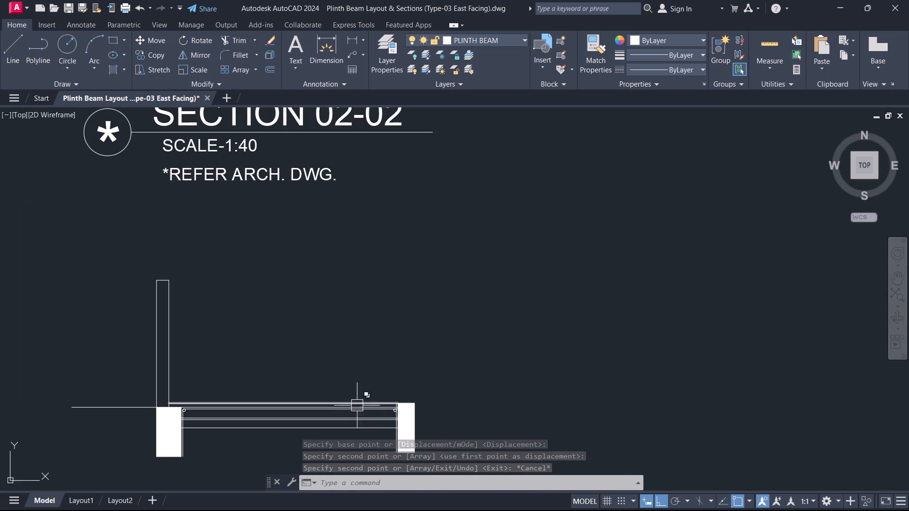
pyautogui.scroll(1, 381, 418)
pyautogui.moveTo(380, 417); pyautogui.dragTo(389, 416, button='middle')
pyautogui.scroll(-4, 380, 417)
pyautogui.scroll(4, 386, 423)
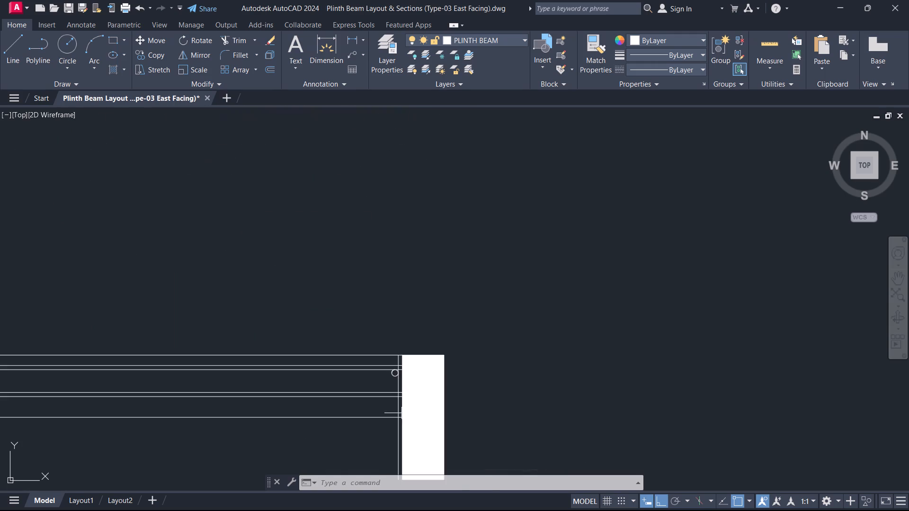
pyautogui.scroll(2, 407, 413)
pyautogui.scroll(2, 345, 348)
pyautogui.write('F')
pyautogui.press('space')
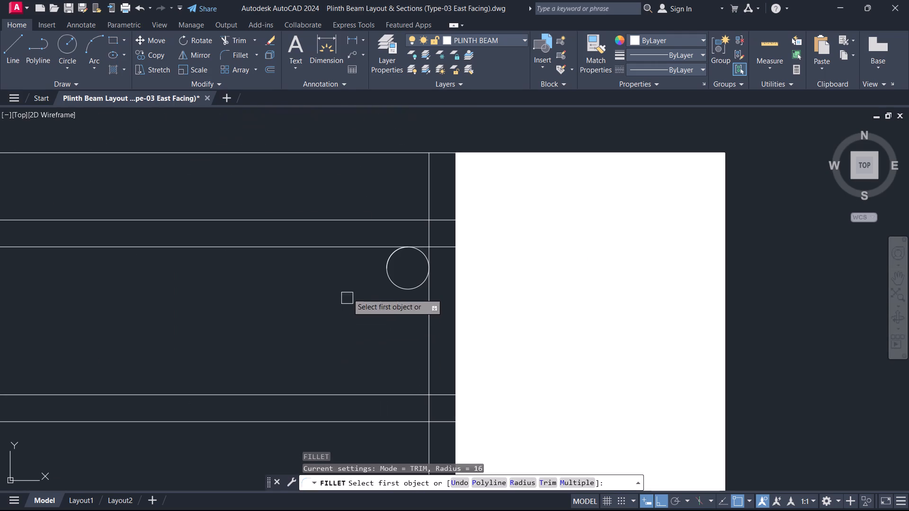
pyautogui.click(351, 241)
pyautogui.click(421, 329)
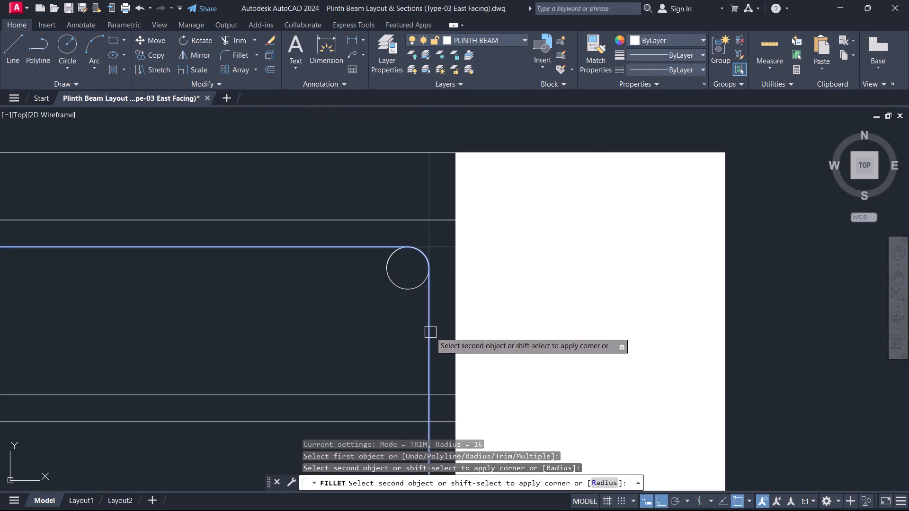
pyautogui.click(430, 332)
pyautogui.press('Escape')
# Fillet the lower corners of the 20 offset lines beside both beams with radius 16.
pyautogui.scroll(-3, 388, 335)
pyautogui.moveTo(380, 336); pyautogui.dragTo(478, 320, button='middle')
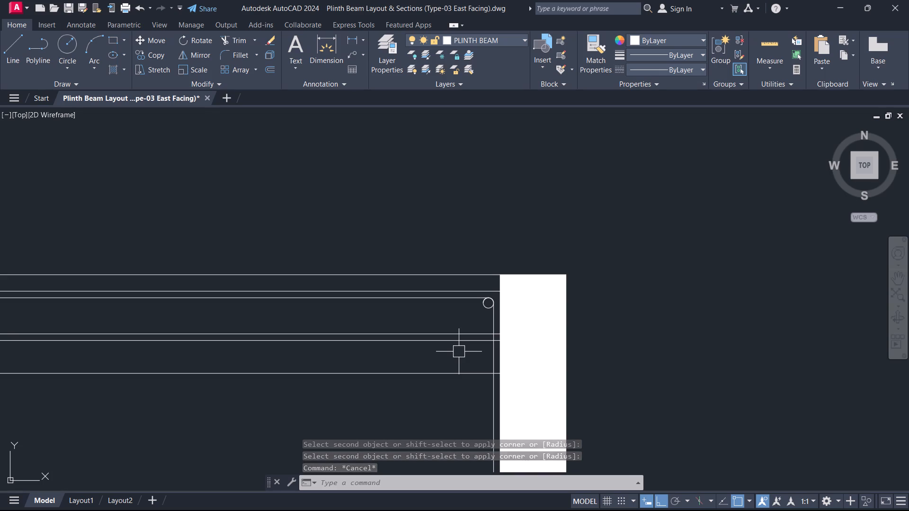
pyautogui.scroll(2, 463, 350)
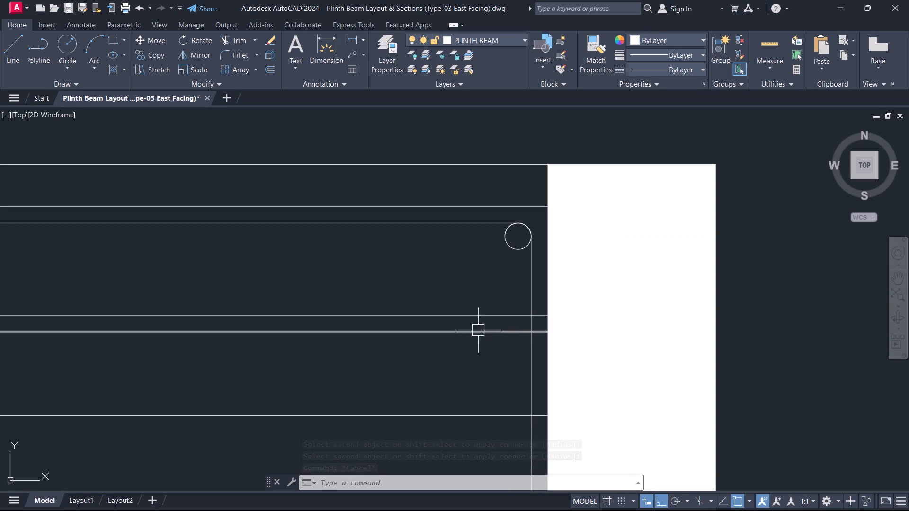
pyautogui.press('f')
pyautogui.press('space')
pyautogui.click(483, 314)
pyautogui.click(531, 291)
pyautogui.scroll(-3, 405, 300)
pyautogui.moveTo(398, 300); pyautogui.dragTo(838, 310, button='middle')
pyautogui.press('space')
pyautogui.scroll(4, 287, 336)
pyautogui.click(432, 302)
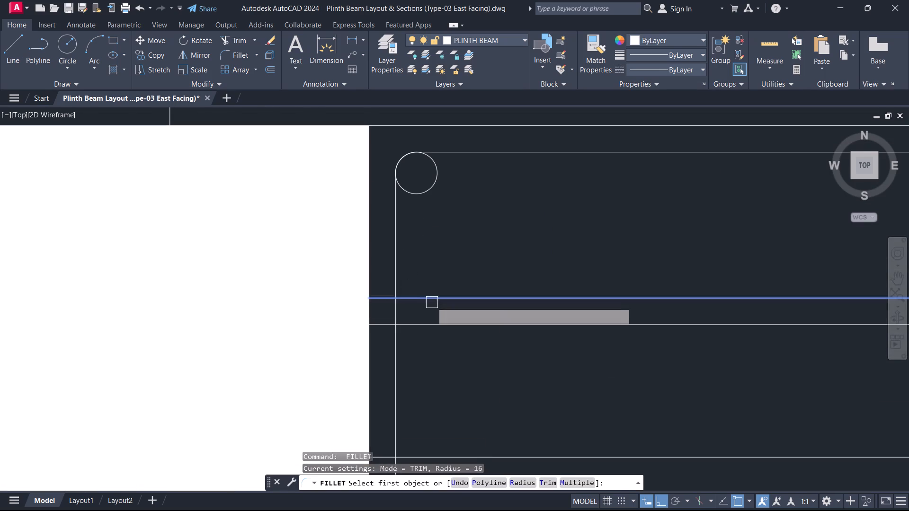
pyautogui.click(395, 263)
pyautogui.press('Escape')
# Draw two vertical cutting lines across the lower 20 offset line, one toward each beam, ending at the bottom layer line.
pyautogui.scroll(-3, 568, 282)
pyautogui.moveTo(568, 282); pyautogui.dragTo(568, 282, button='middle')
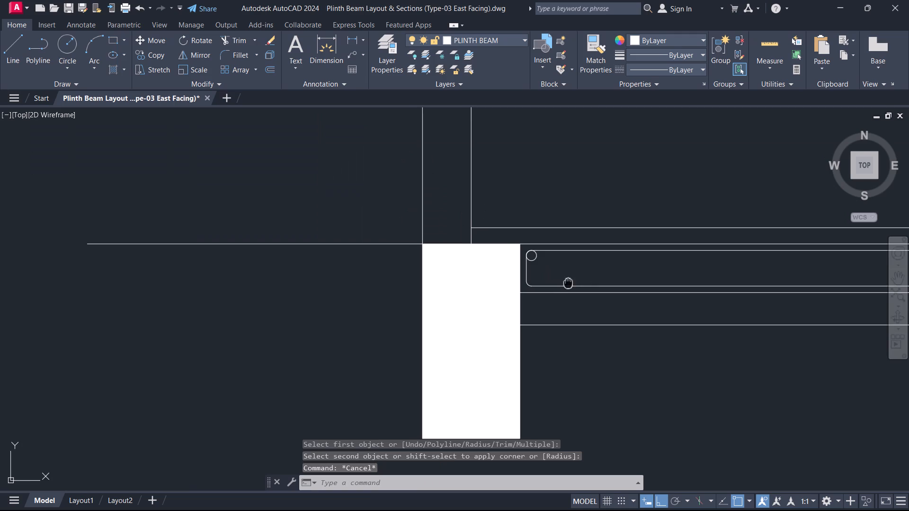
pyautogui.moveTo(568, 282); pyautogui.dragTo(187, 335, button='middle')
pyautogui.scroll(-1, 361, 339)
pyautogui.write('L')
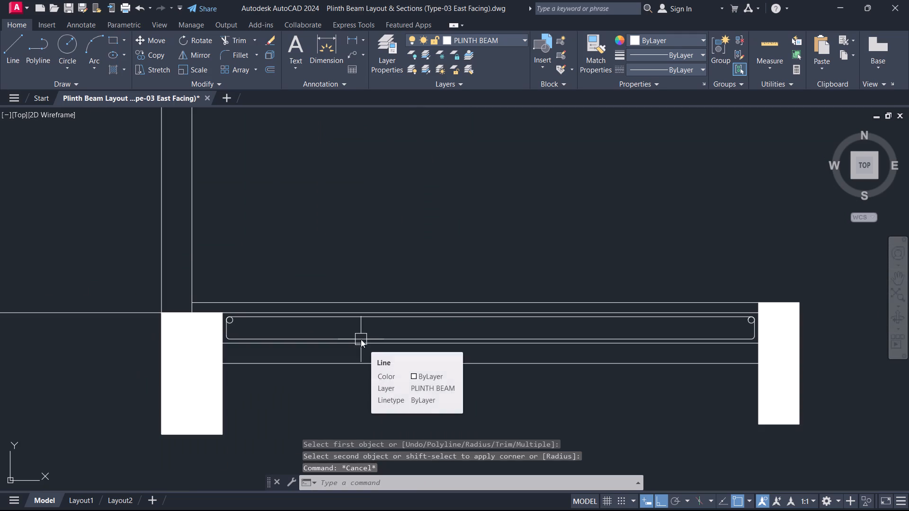
pyautogui.press('space')
pyautogui.scroll(1, 361, 339)
pyautogui.scroll(-3, 386, 319)
pyautogui.scroll(1, 399, 319)
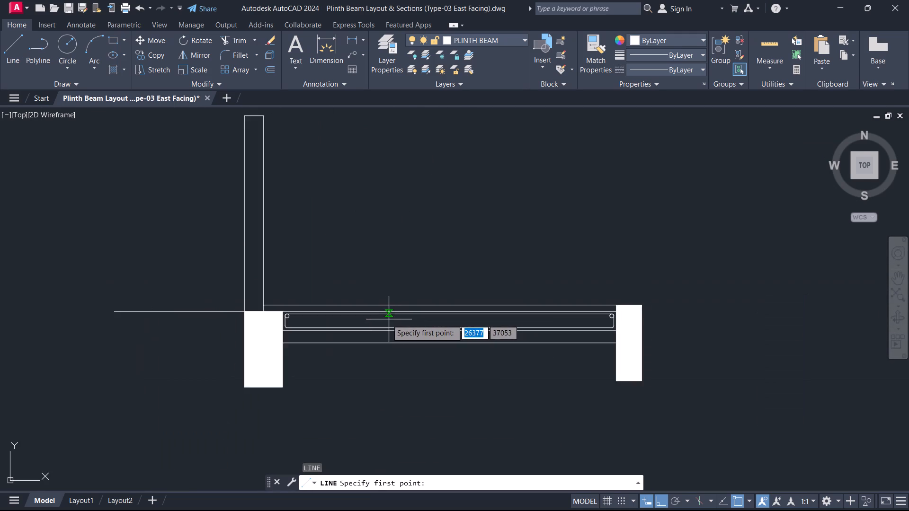
pyautogui.scroll(1, 386, 319)
pyautogui.click(371, 322)
pyautogui.click(366, 361)
pyautogui.press('Escape')
pyautogui.press('space')
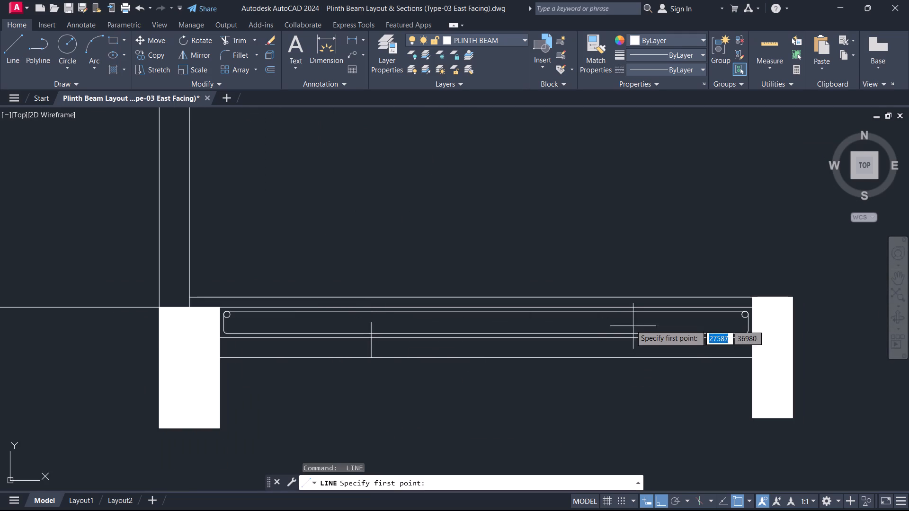
pyautogui.click(598, 322)
pyautogui.click(599, 361)
pyautogui.press('Escape')
# Trim away the middle of the lower 20 offset line between the two vertical cutting lines.
pyautogui.scroll(1, 557, 332)
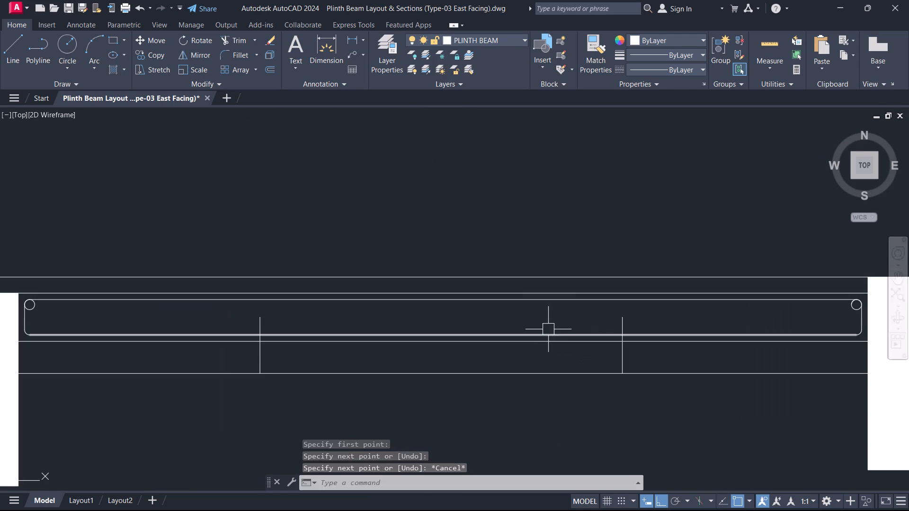
pyautogui.write('TR')
pyautogui.press('space')
pyautogui.click(540, 331)
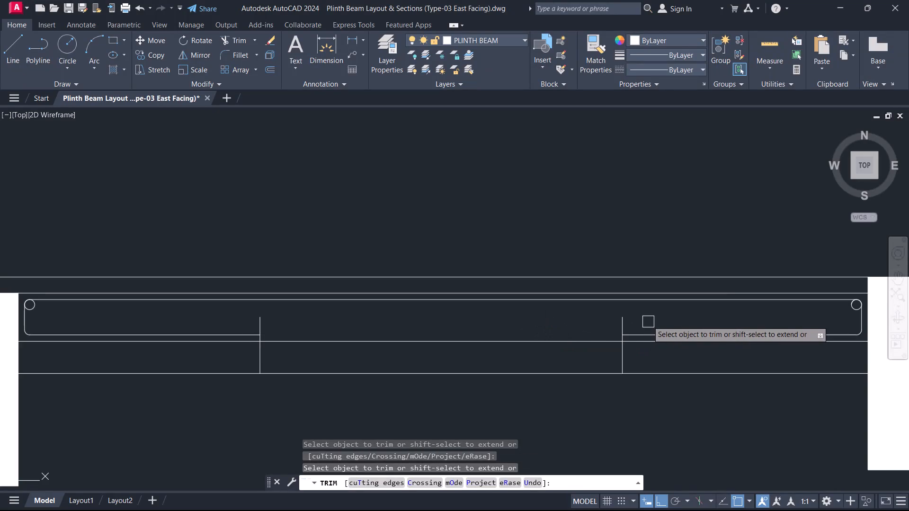
pyautogui.press('Escape')
# Delete the two vertical cutting lines.
pyautogui.click(647, 319)
pyautogui.click(223, 320)
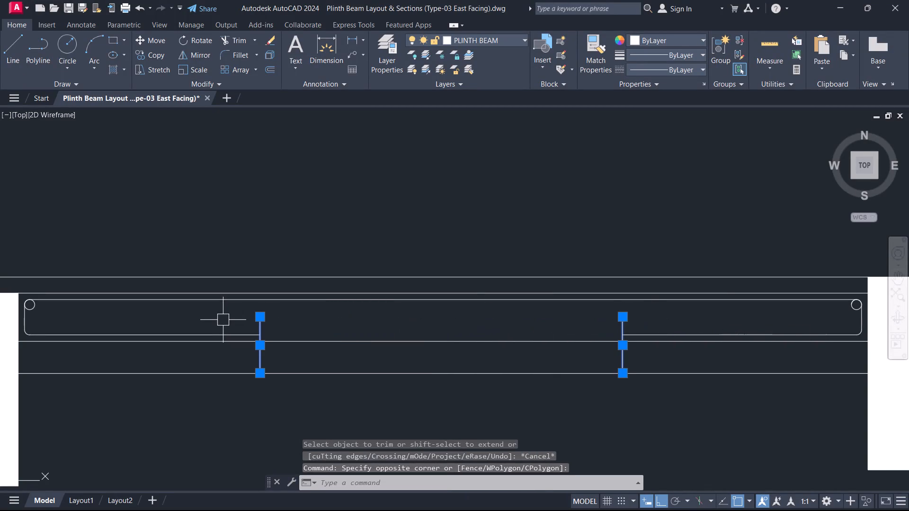
pyautogui.press('Delete')
# Fill the reinforcement circles at both upper corners with solid hatch.
pyautogui.scroll(-2, 252, 369)
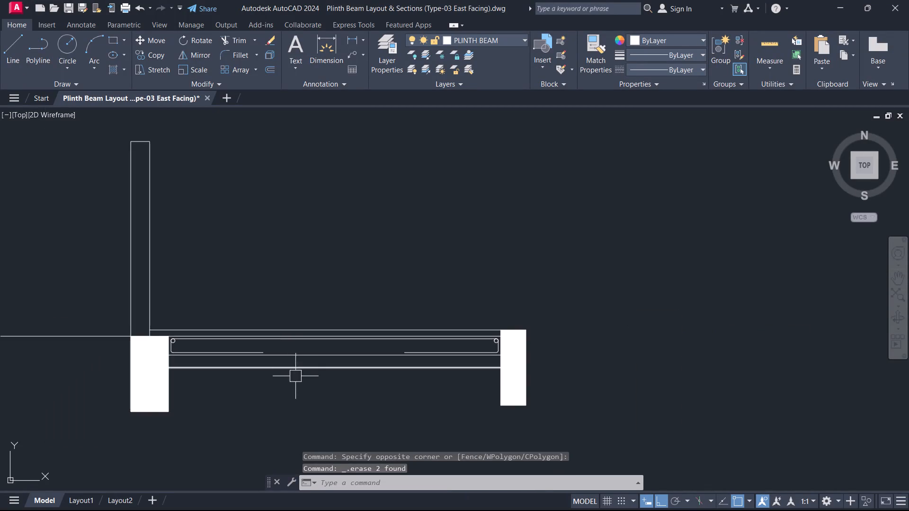
pyautogui.moveTo(301, 399); pyautogui.dragTo(365, 365, button='middle')
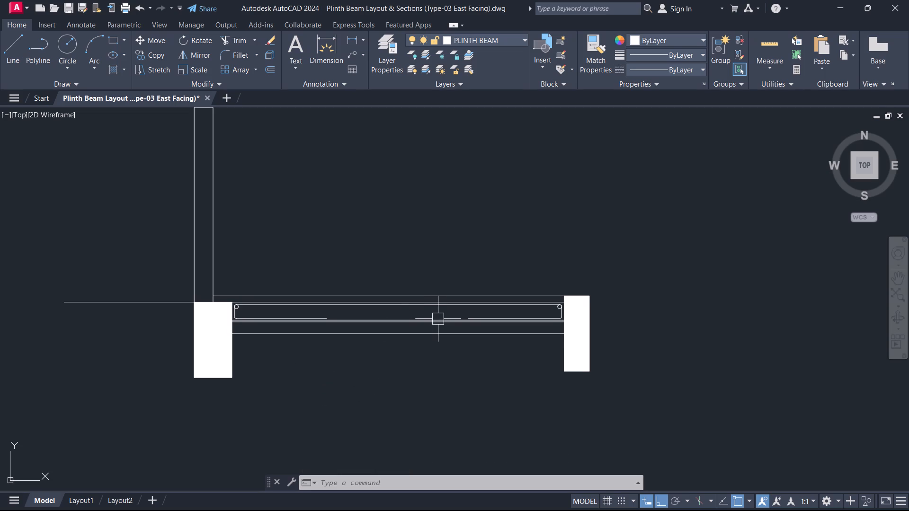
pyautogui.write('H')
pyautogui.press('space')
pyautogui.scroll(3, 528, 308)
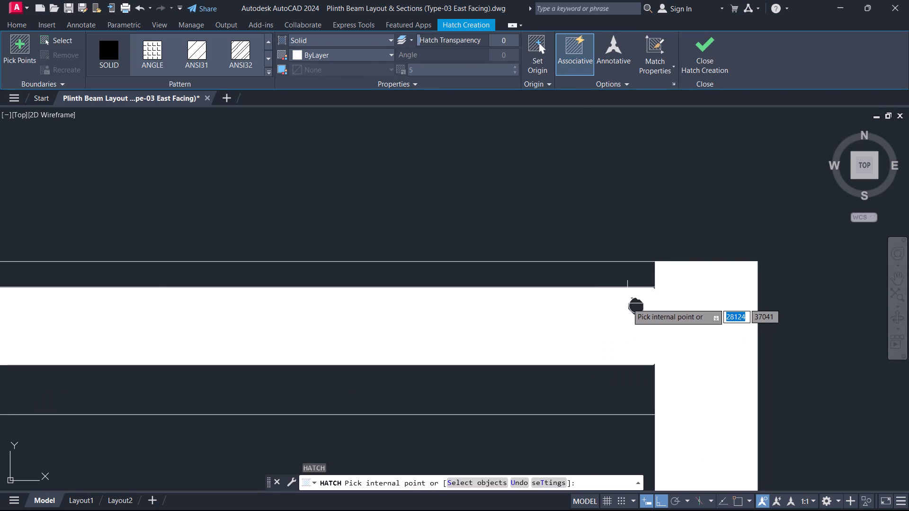
pyautogui.click(636, 308)
pyautogui.press('Escape')
pyautogui.scroll(-4, 469, 333)
pyautogui.scroll(4, 236, 337)
pyautogui.press('space')
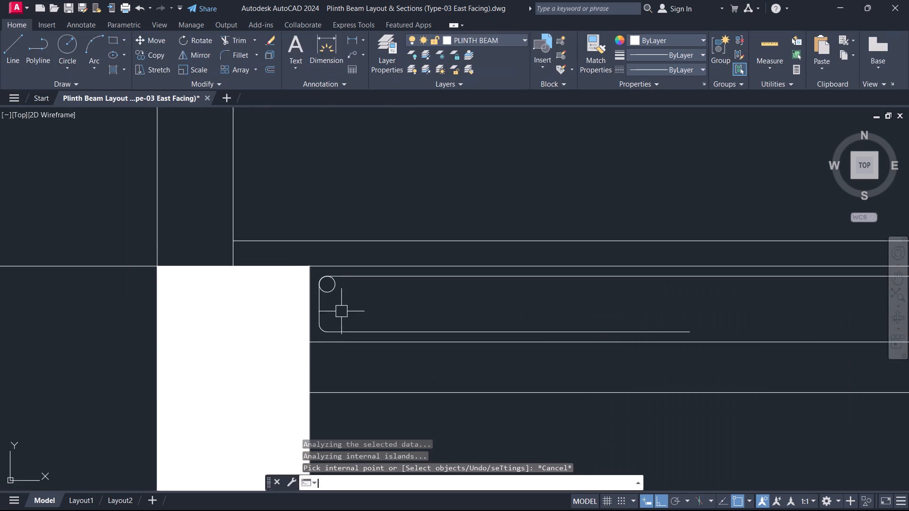
pyautogui.scroll(3, 332, 281)
pyautogui.click(329, 281)
pyautogui.press('Escape')
# Hatch the bottom layer between the two beams with the AR-CONC pattern.
pyautogui.scroll(-5, 348, 326)
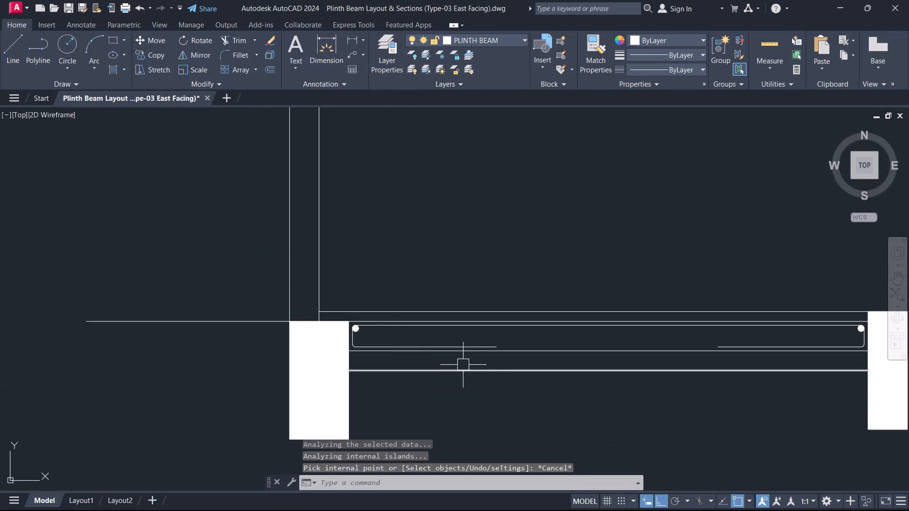
pyautogui.scroll(-2, 485, 365)
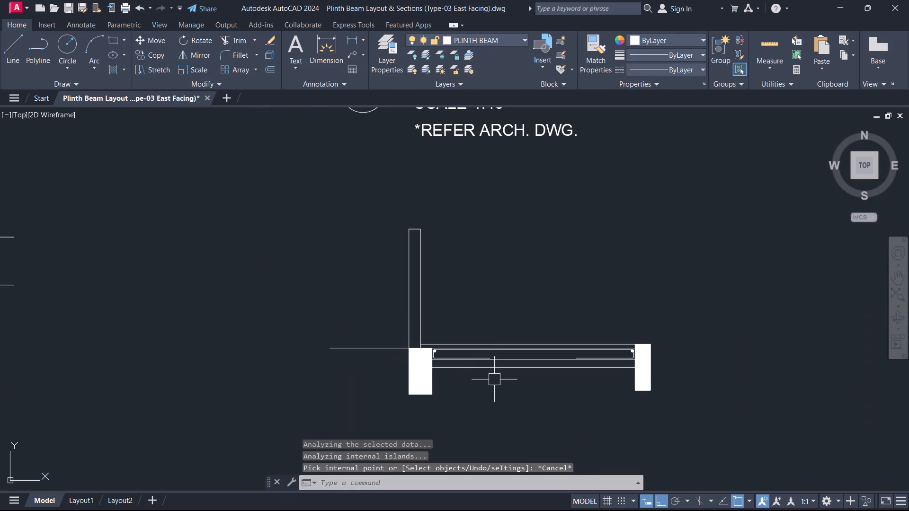
pyautogui.scroll(2, 494, 379)
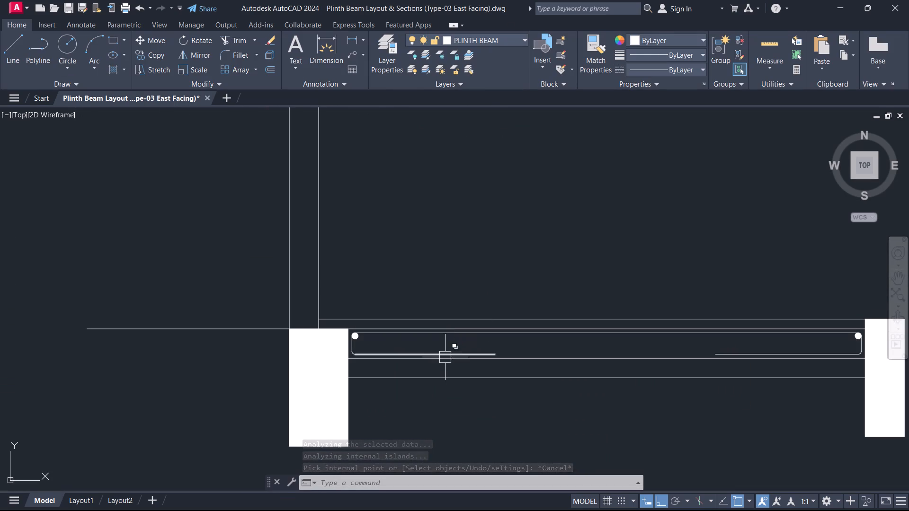
pyautogui.write('H')
pyautogui.press('space')
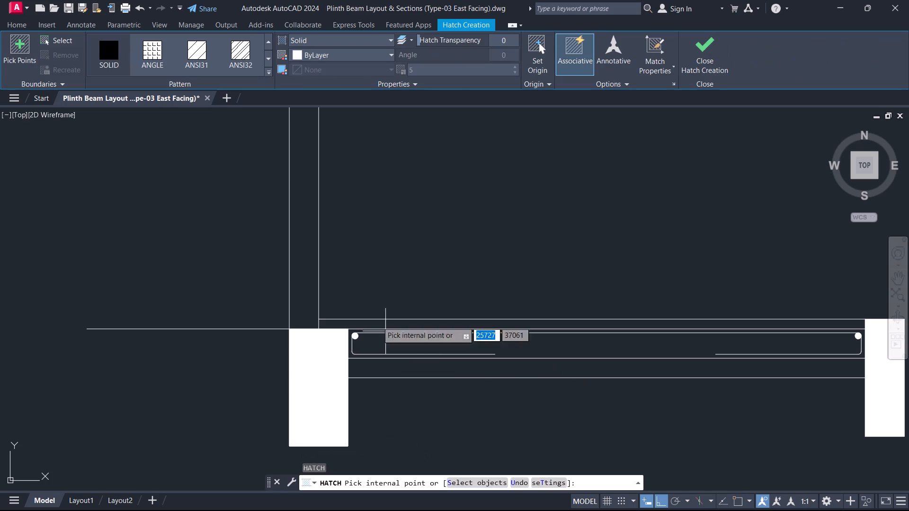
pyautogui.click(266, 74)
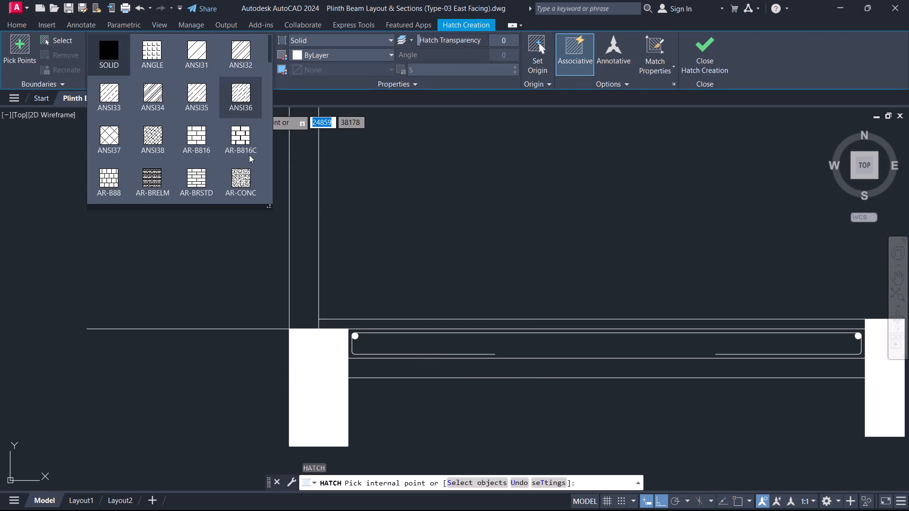
pyautogui.click(237, 180)
pyautogui.click(484, 374)
pyautogui.press('Escape')
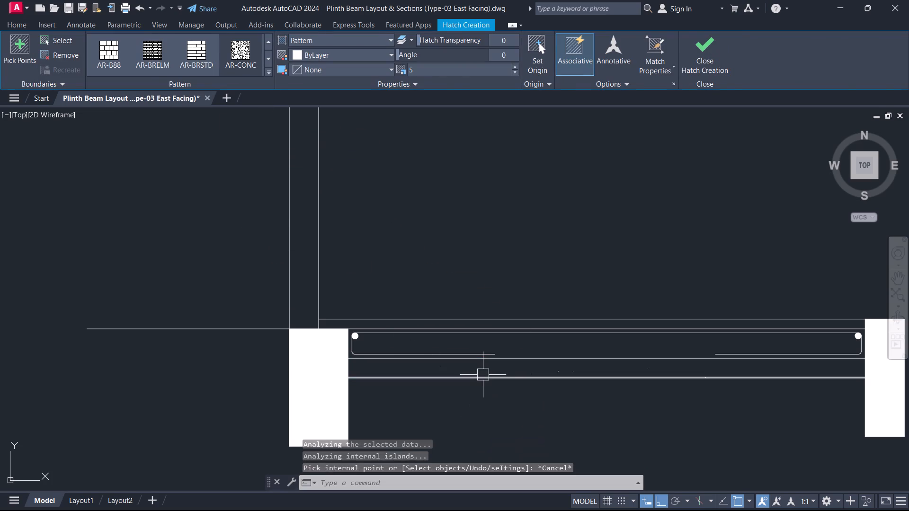
# Set the scale of the AR-CONC hatch in the bottom layer between the beams to 1.
pyautogui.scroll(3, 513, 370)
pyautogui.click(578, 387)
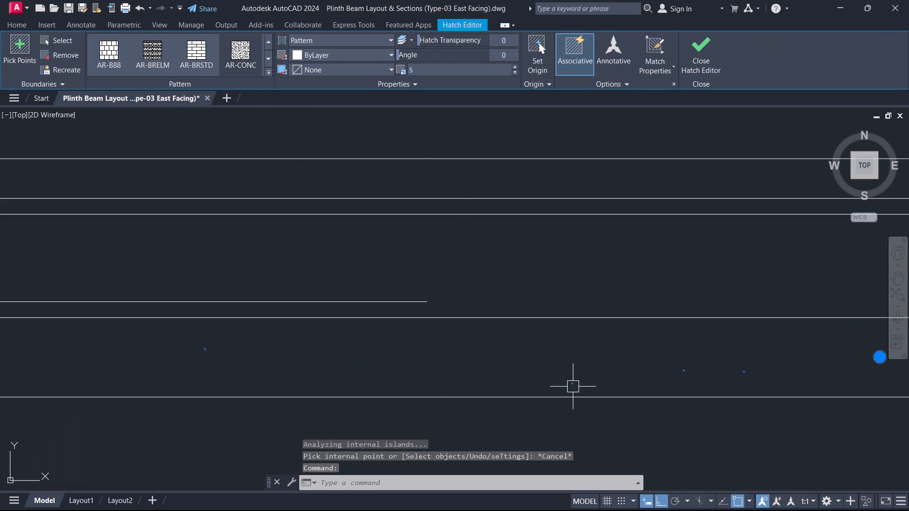
pyautogui.click(409, 70)
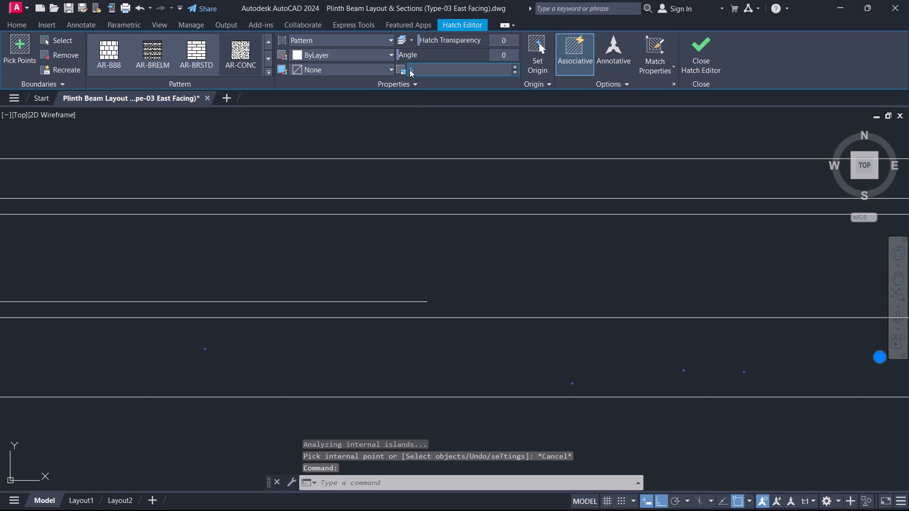
pyautogui.press('1')
pyautogui.press('Return')
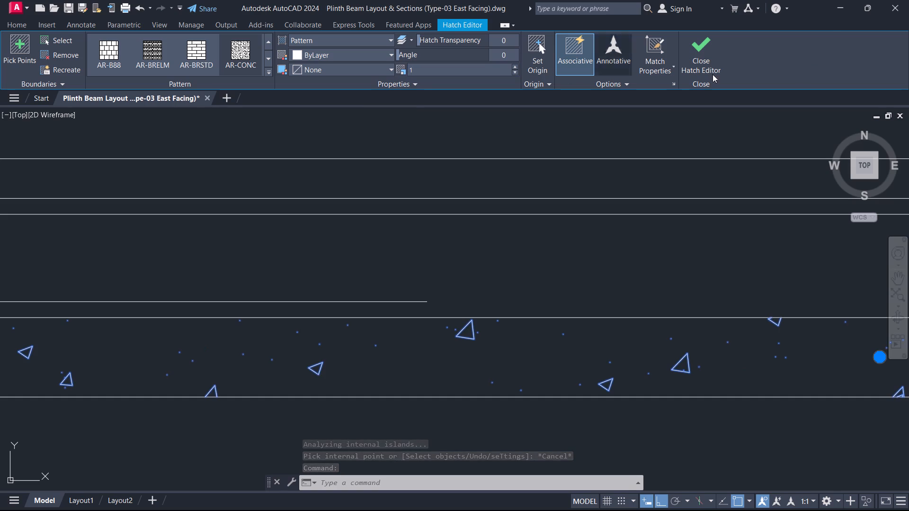
pyautogui.click(699, 52)
# Hatch the thin top layer of the slab between the wall and the far beam with the ANGLE pattern.
pyautogui.scroll(-1, 603, 256)
pyautogui.scroll(1, 593, 280)
pyautogui.scroll(-3, 589, 288)
pyautogui.scroll(-2, 555, 327)
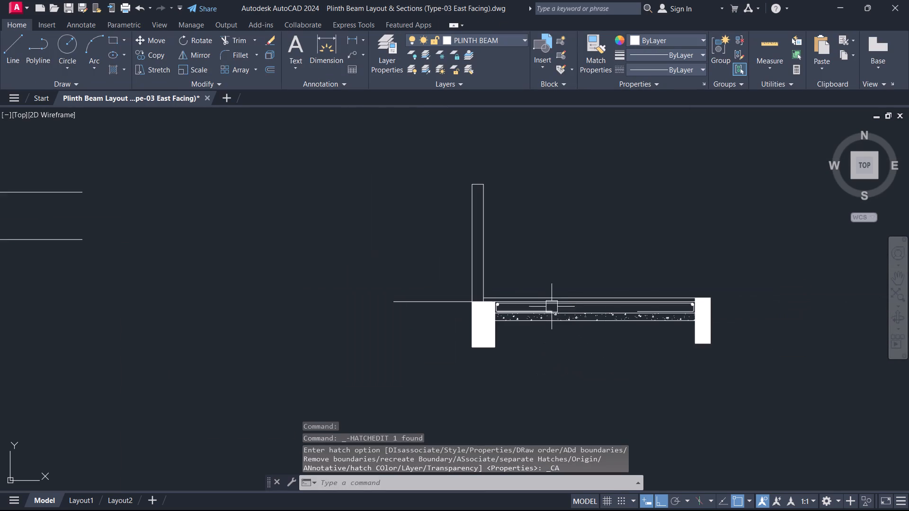
pyautogui.scroll(2, 562, 337)
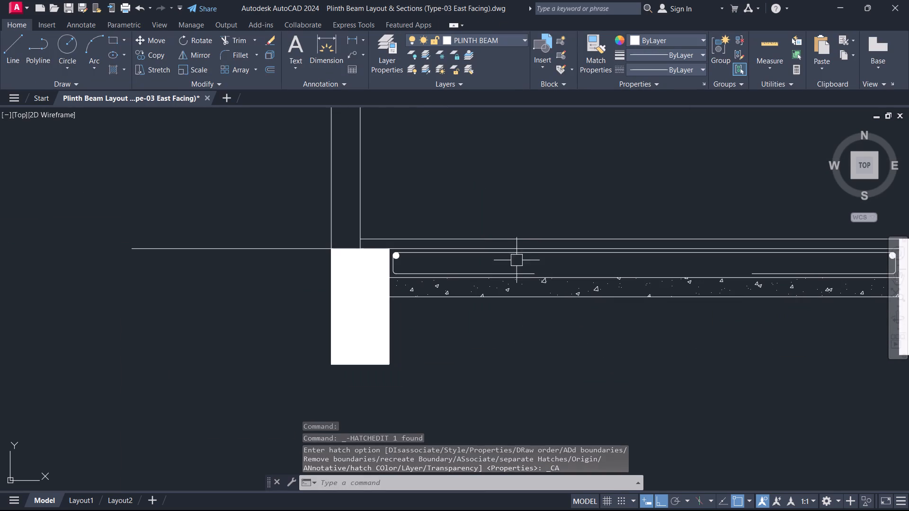
pyautogui.write('H')
pyautogui.press('space')
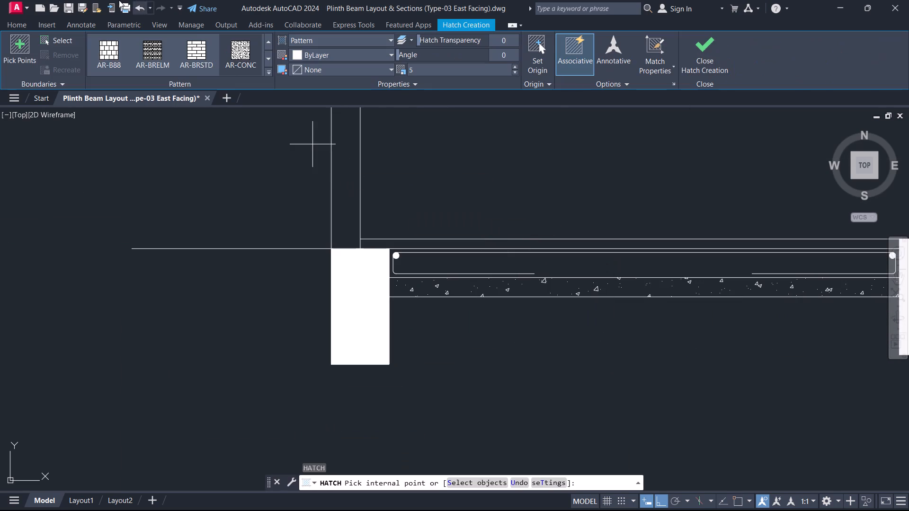
pyautogui.click(270, 71)
pyautogui.scroll(5, 210, 113)
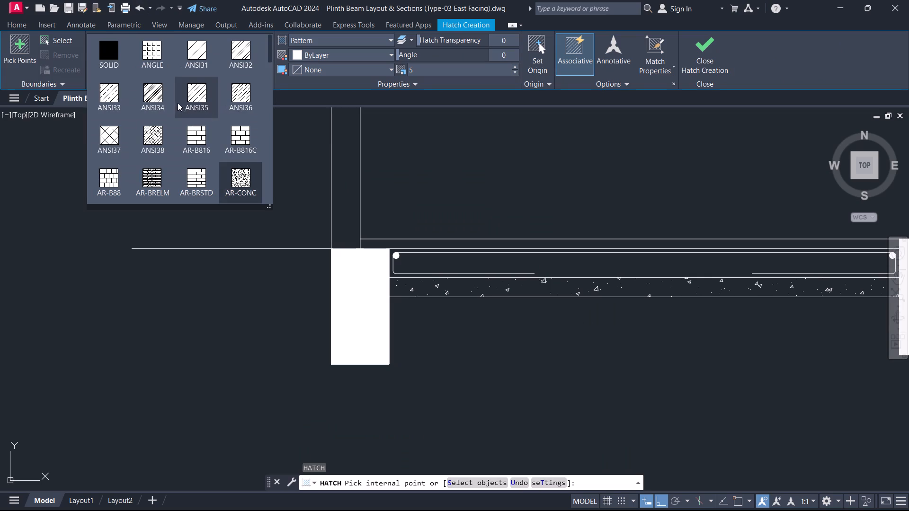
pyautogui.scroll(5, 177, 102)
pyautogui.click(147, 57)
pyautogui.scroll(2, 512, 262)
pyautogui.click(509, 219)
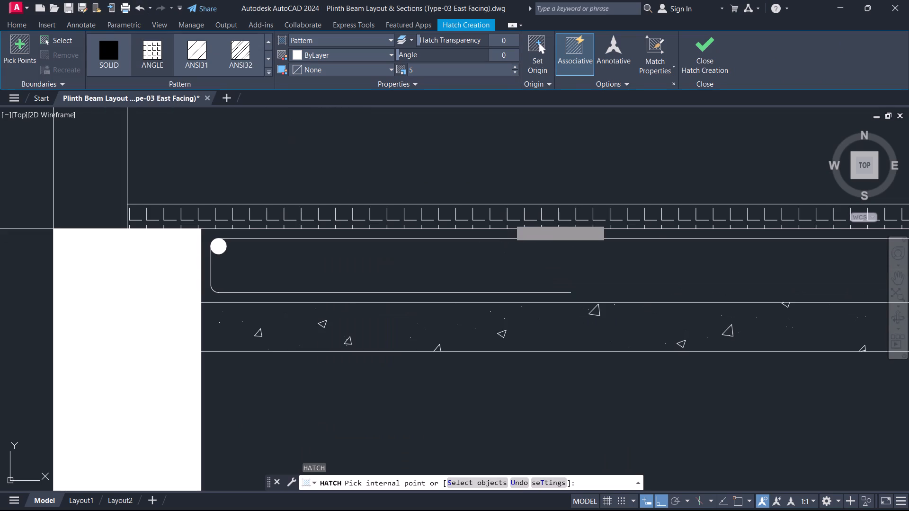
pyautogui.press('Escape')
# Draw a vertical line about 726 long upward from the right-hand beam's inner top corner.
pyautogui.scroll(-4, 499, 224)
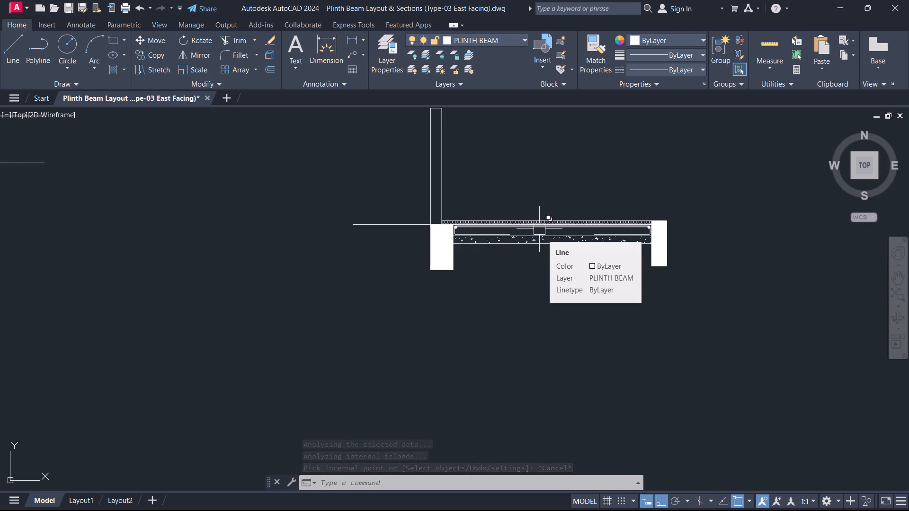
pyautogui.write('L')
pyautogui.press('space')
pyautogui.scroll(3, 660, 224)
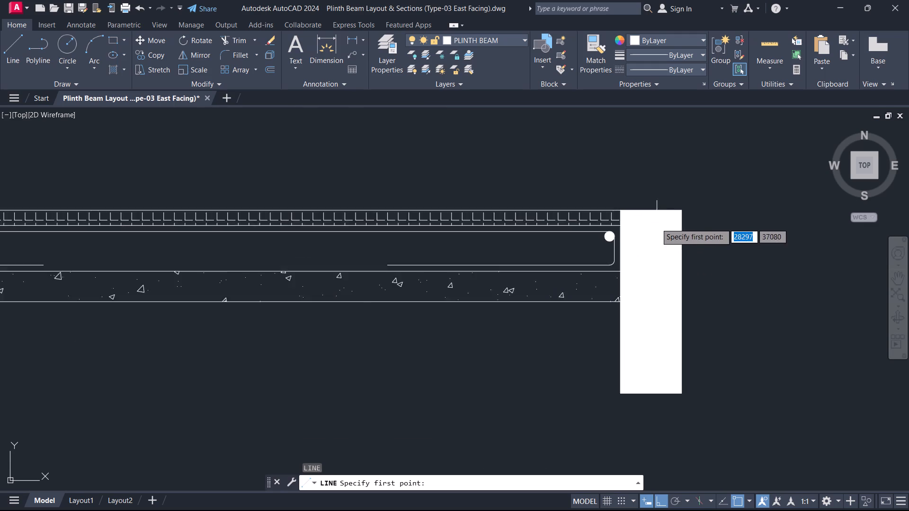
pyautogui.scroll(1, 655, 223)
pyautogui.click(602, 206)
pyautogui.scroll(-1, 600, 176)
pyautogui.moveTo(600, 176); pyautogui.dragTo(598, 310, button='middle')
pyautogui.scroll(-4, 597, 272)
pyautogui.scroll(1, 597, 253)
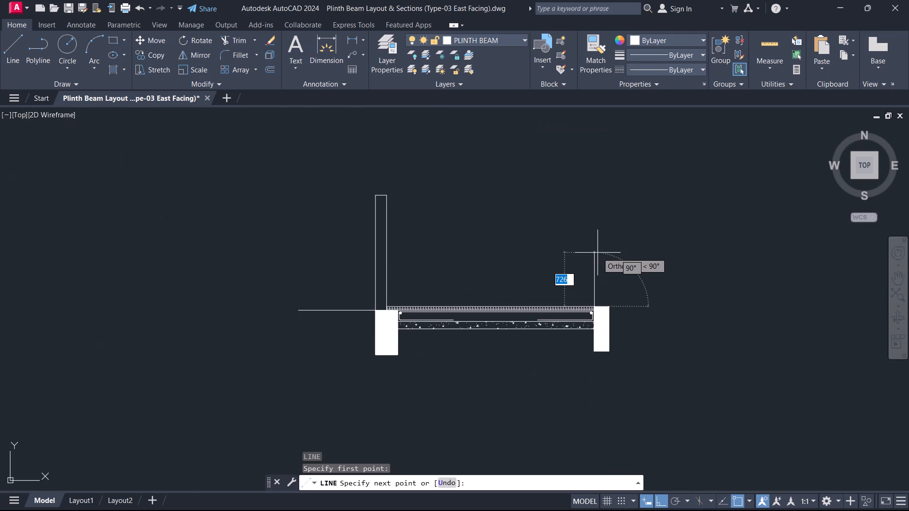
pyautogui.click(597, 253)
pyautogui.press('Escape')
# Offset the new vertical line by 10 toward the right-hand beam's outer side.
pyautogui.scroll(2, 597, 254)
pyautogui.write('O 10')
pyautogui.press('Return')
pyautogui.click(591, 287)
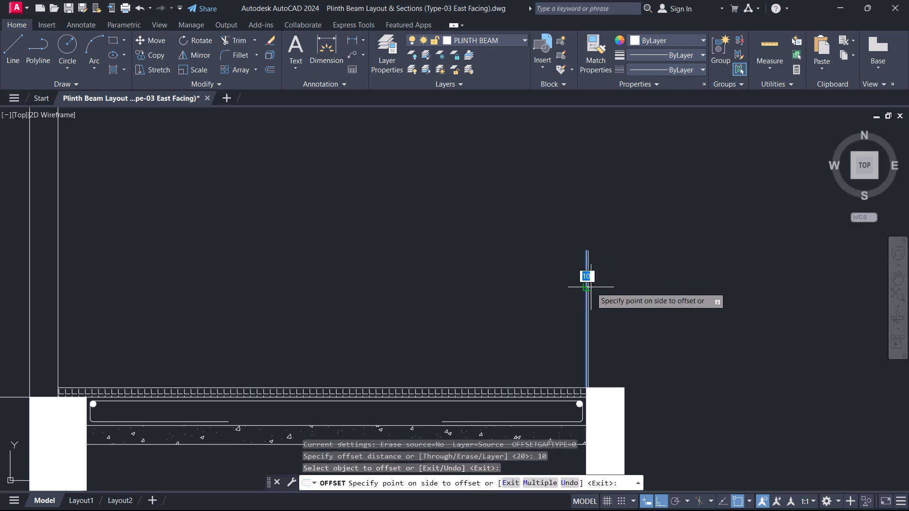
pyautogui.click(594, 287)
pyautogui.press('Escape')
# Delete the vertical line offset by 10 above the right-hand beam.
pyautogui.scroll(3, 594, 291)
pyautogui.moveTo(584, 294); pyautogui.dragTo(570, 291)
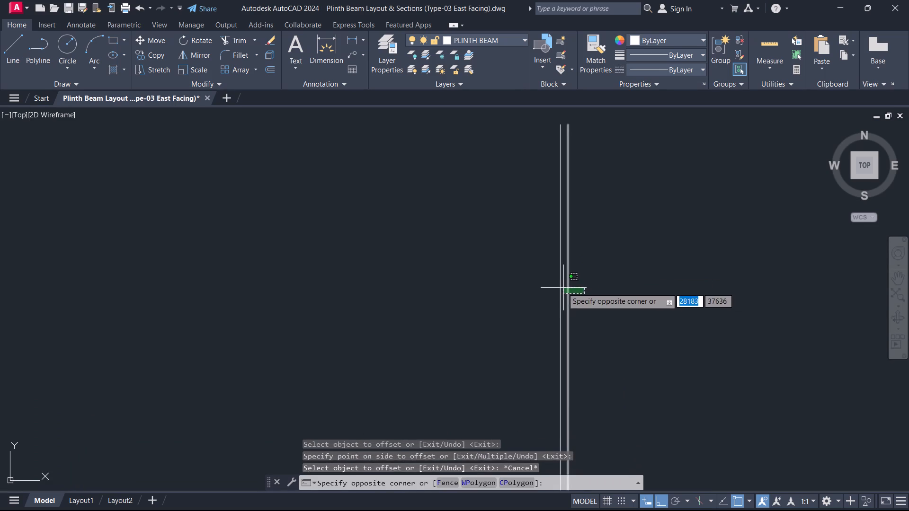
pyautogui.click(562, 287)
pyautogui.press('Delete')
# Offset the vertical line above the right-hand beam by 100 toward the beam's outer side.
pyautogui.write('O 100')
pyautogui.press('Return')
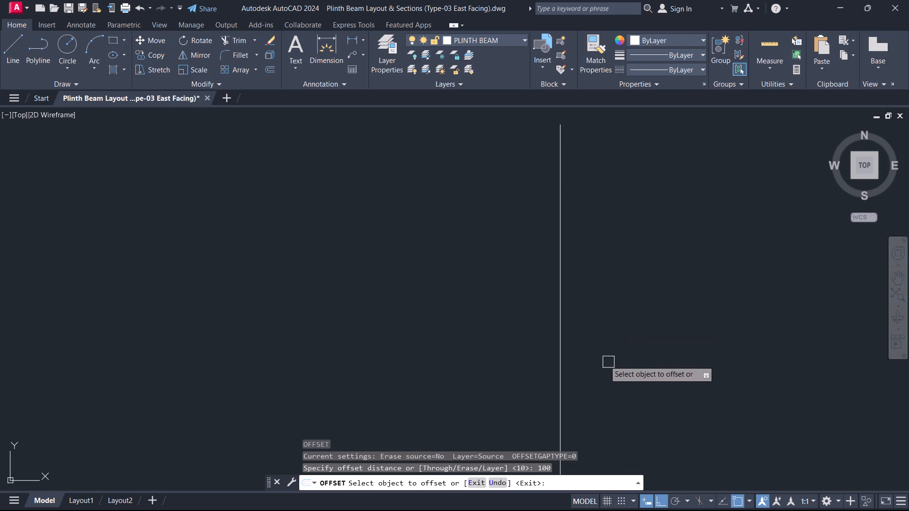
pyautogui.click(555, 322)
pyautogui.click(606, 312)
pyautogui.press('Escape')
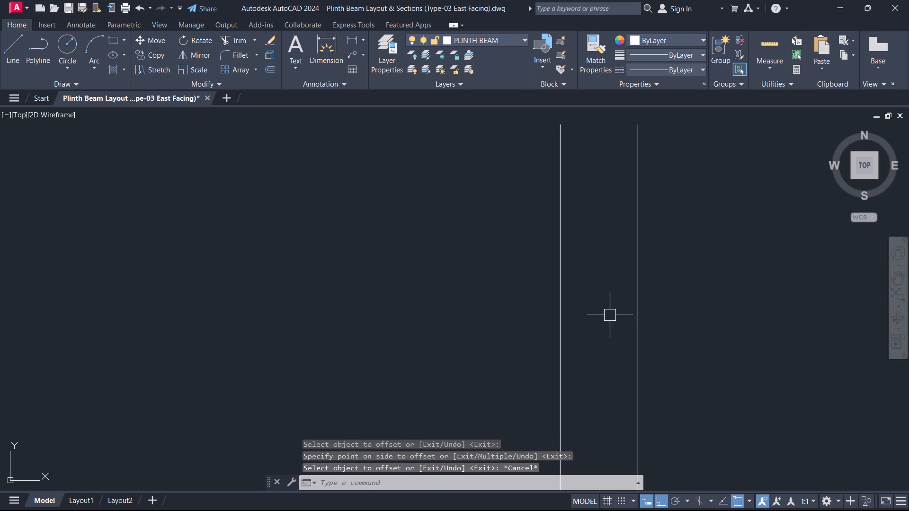
# Add a break-line symbol across the tops of the two vertical lines above the right-hand beam, centred at their midpoint.
pyautogui.scroll(-1, 627, 307)
pyautogui.scroll(1, 627, 307)
pyautogui.scroll(-4, 627, 307)
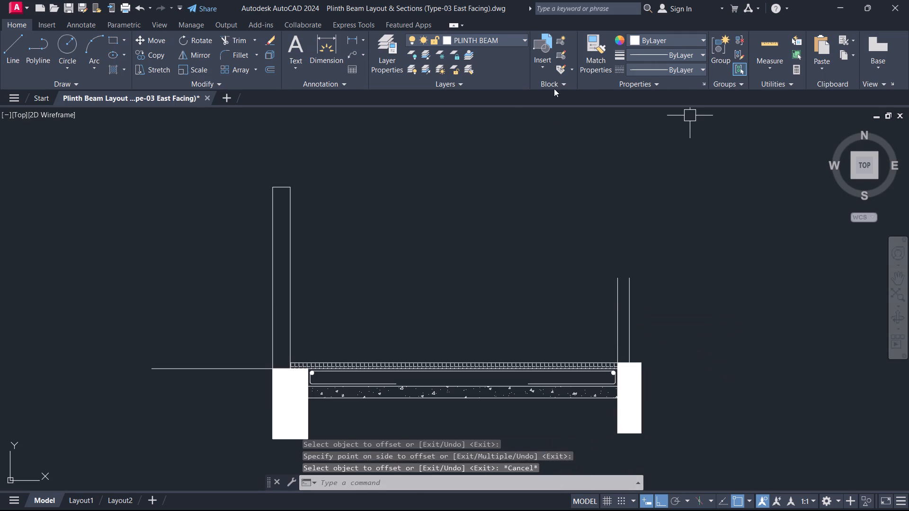
pyautogui.click(336, 25)
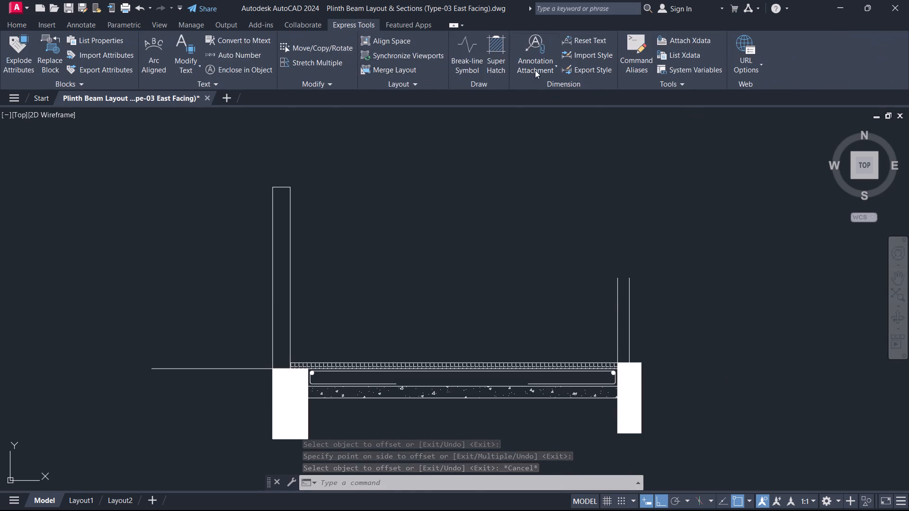
pyautogui.click(463, 52)
pyautogui.scroll(3, 728, 312)
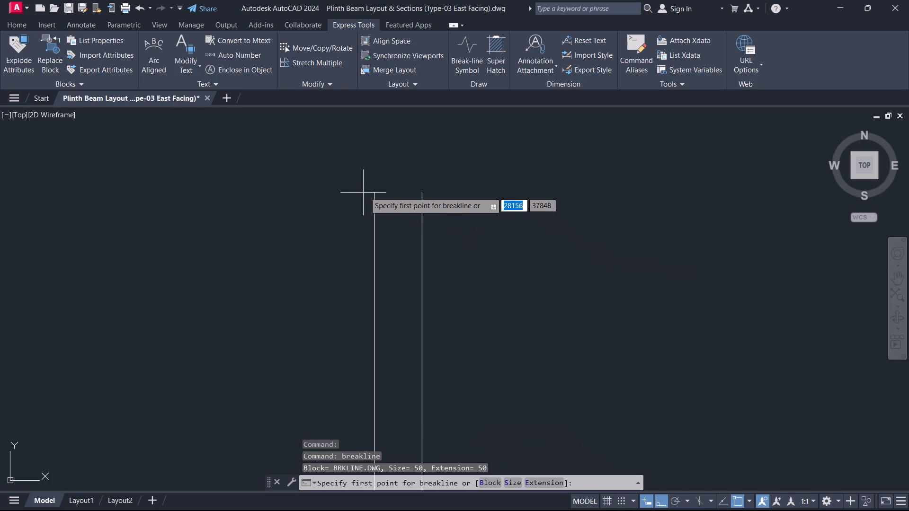
pyautogui.click(372, 194)
pyautogui.click(424, 190)
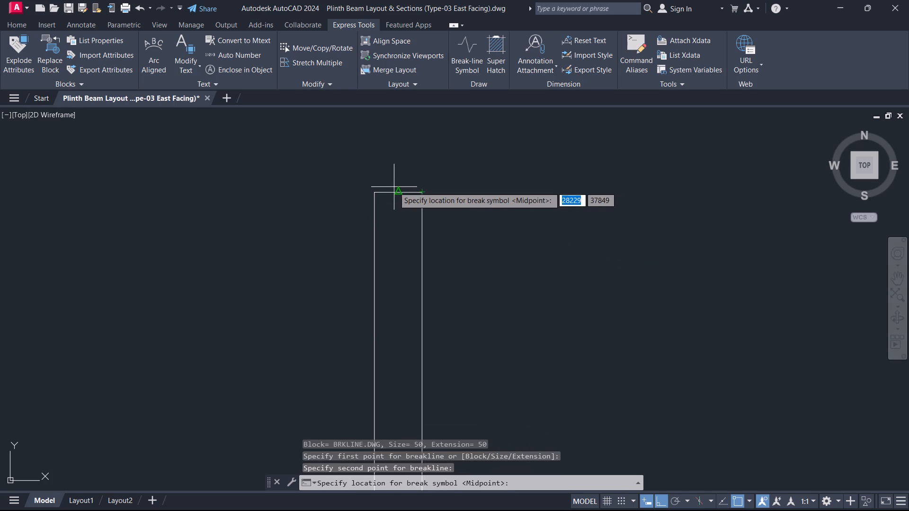
pyautogui.click(400, 192)
pyautogui.click(436, 235)
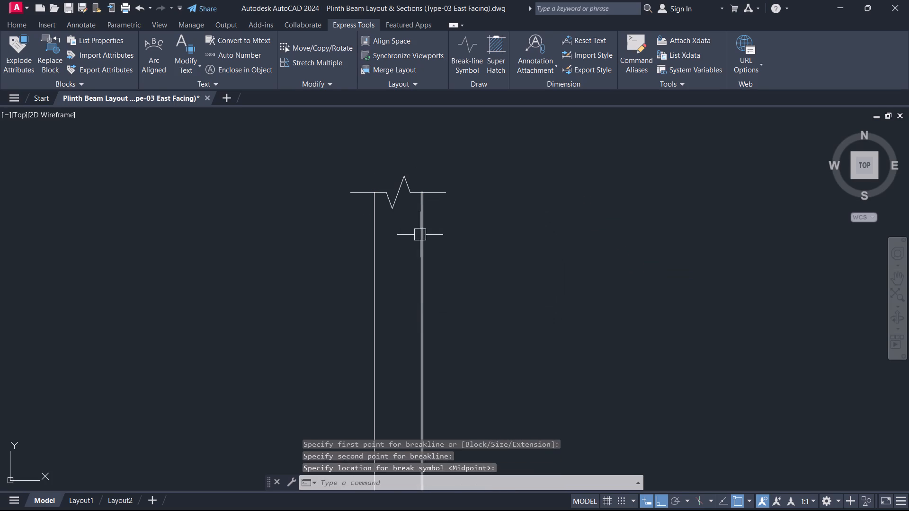
pyautogui.scroll(-7, 365, 200)
pyautogui.press('Escape')
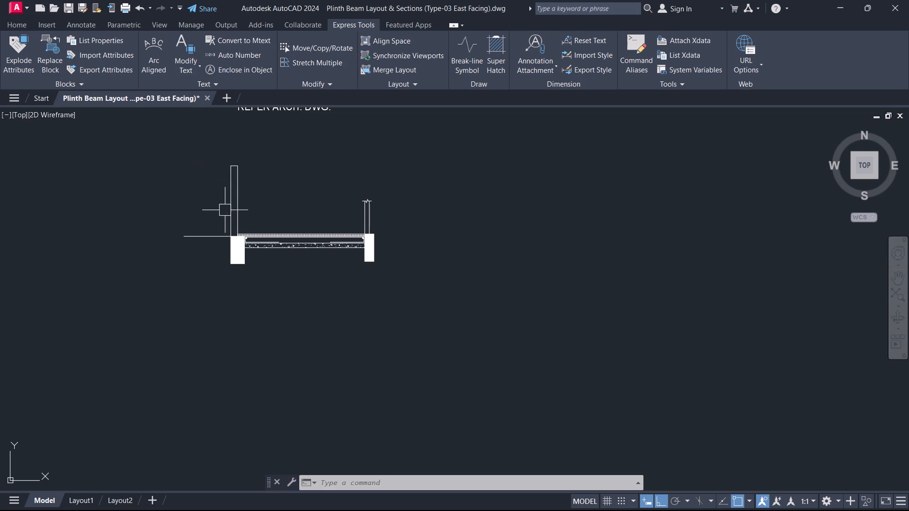
# Hatch the tall wall above the left-hand beam with the ANSI37 pattern at scale 20.
pyautogui.click(19, 24)
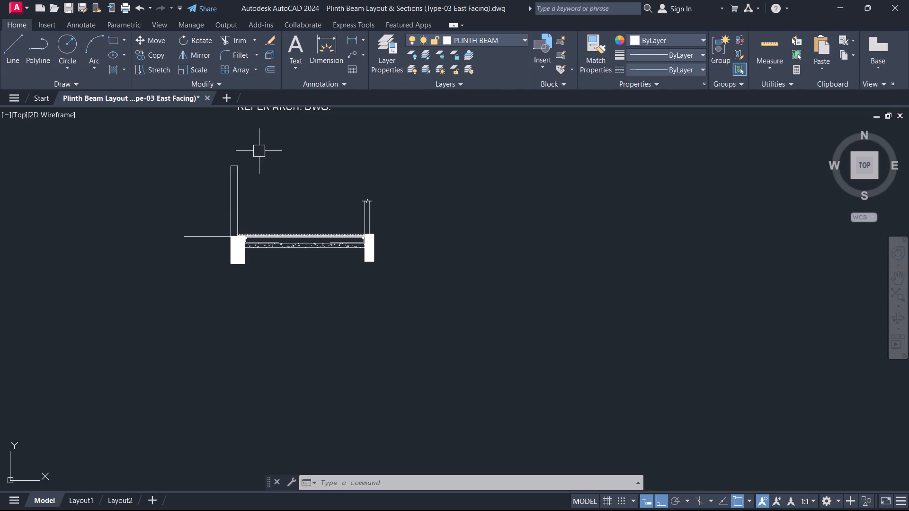
pyautogui.write('H')
pyautogui.press('space')
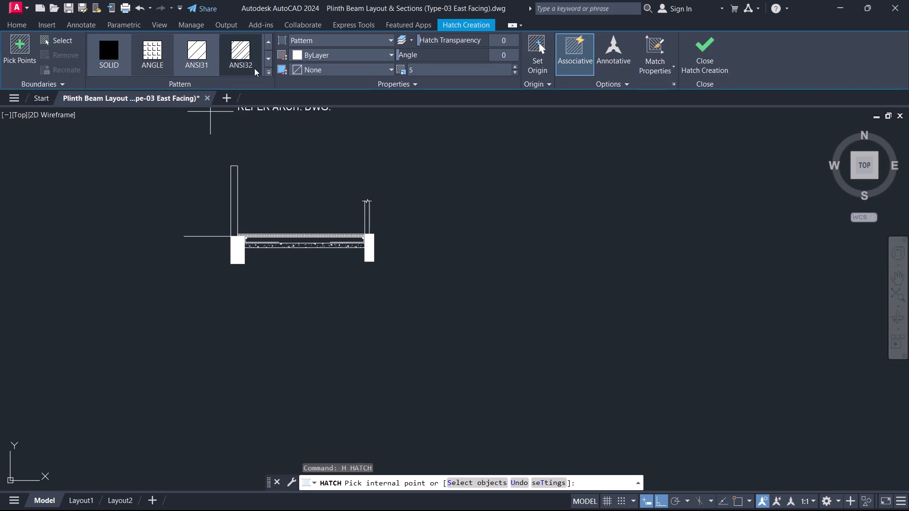
pyautogui.click(269, 73)
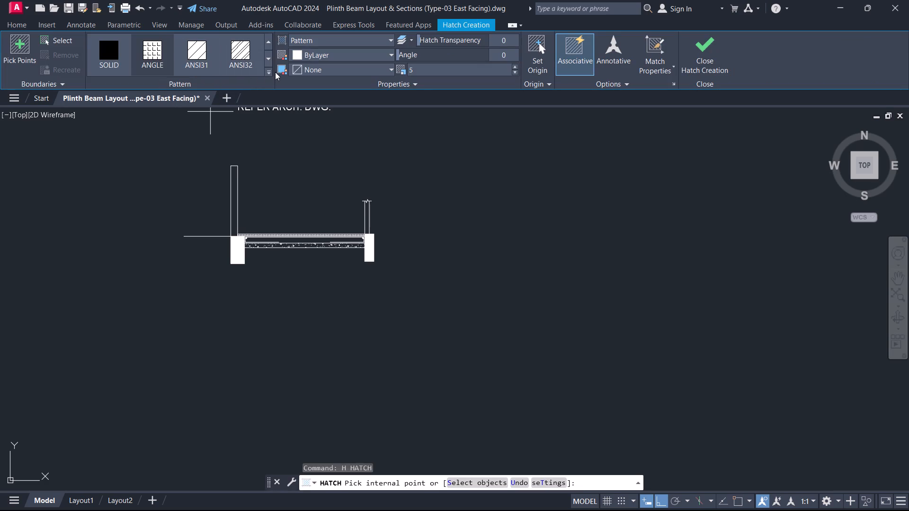
pyautogui.click(275, 72)
pyautogui.click(271, 73)
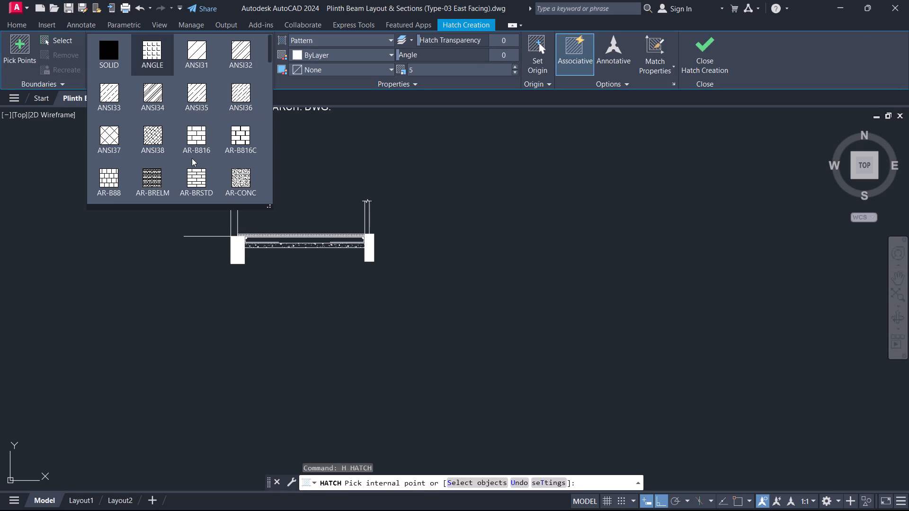
pyautogui.click(113, 141)
pyautogui.scroll(3, 228, 216)
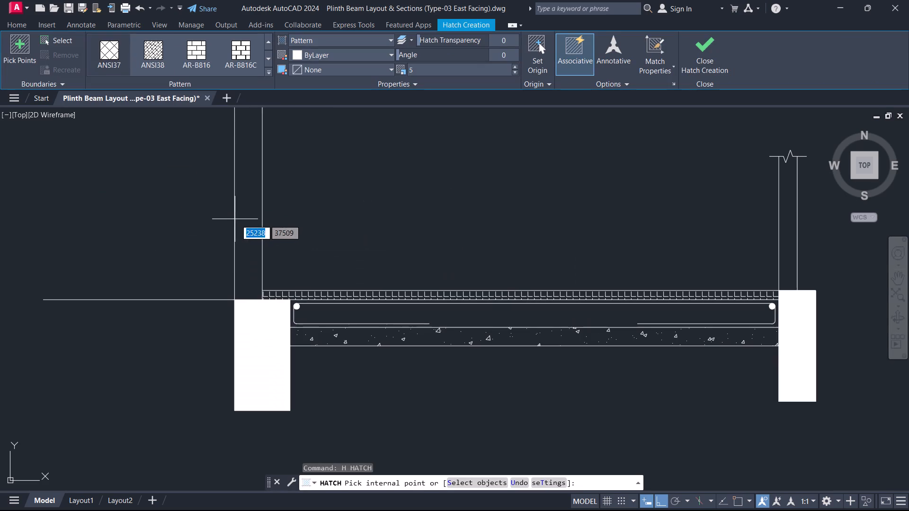
pyautogui.click(243, 224)
pyautogui.click(488, 70)
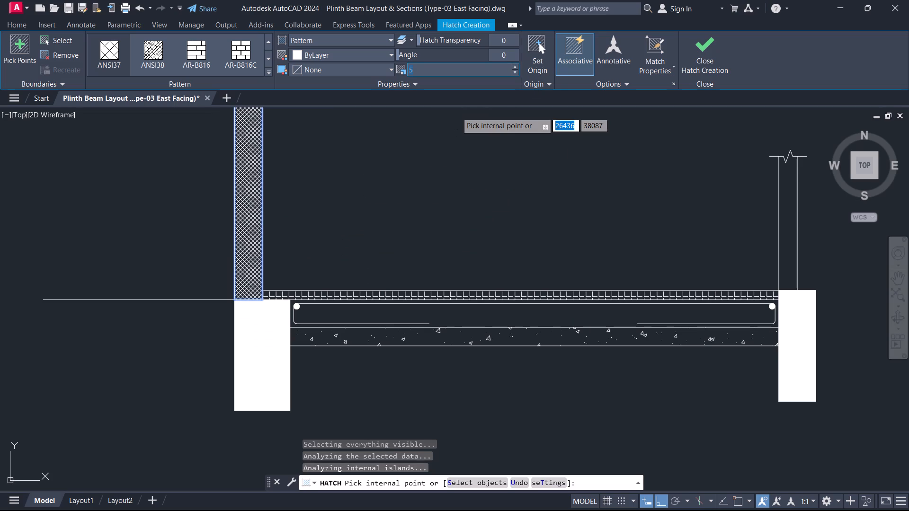
pyautogui.write('20')
pyautogui.press('Return')
pyautogui.click(705, 55)
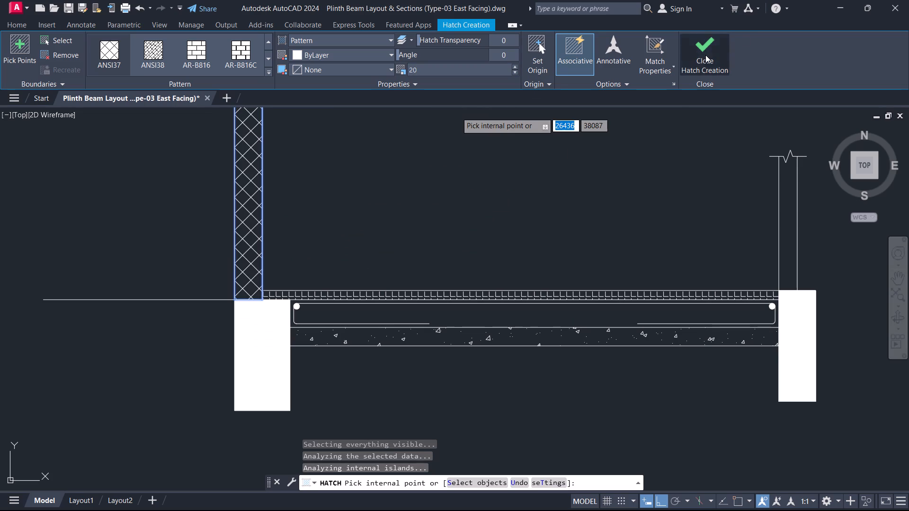
pyautogui.scroll(-2, 500, 293)
pyautogui.press('Escape')
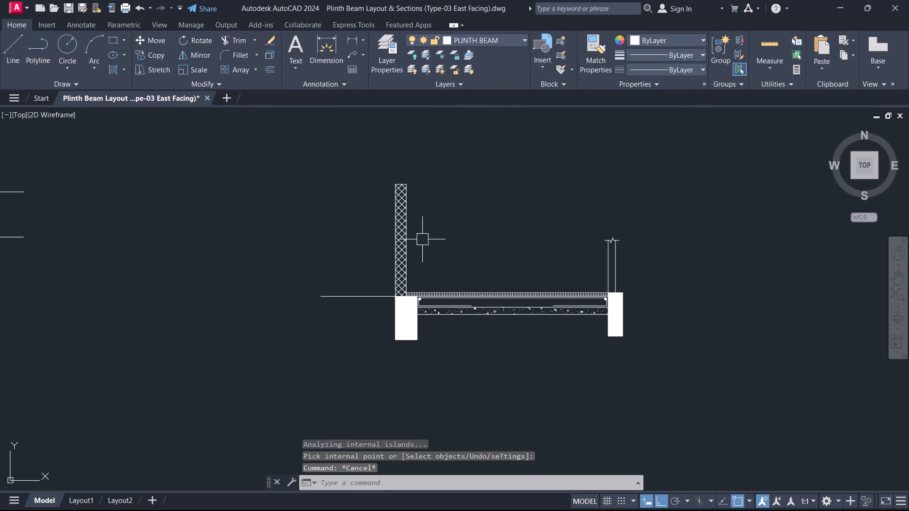
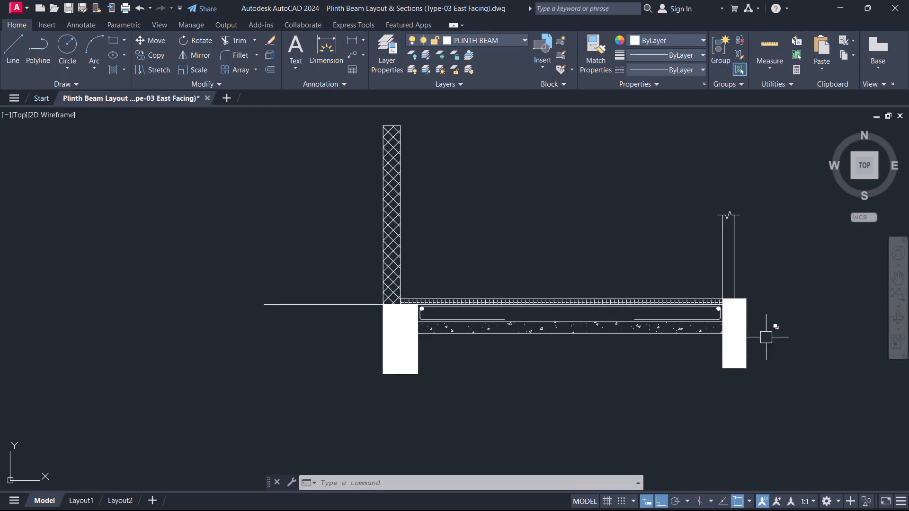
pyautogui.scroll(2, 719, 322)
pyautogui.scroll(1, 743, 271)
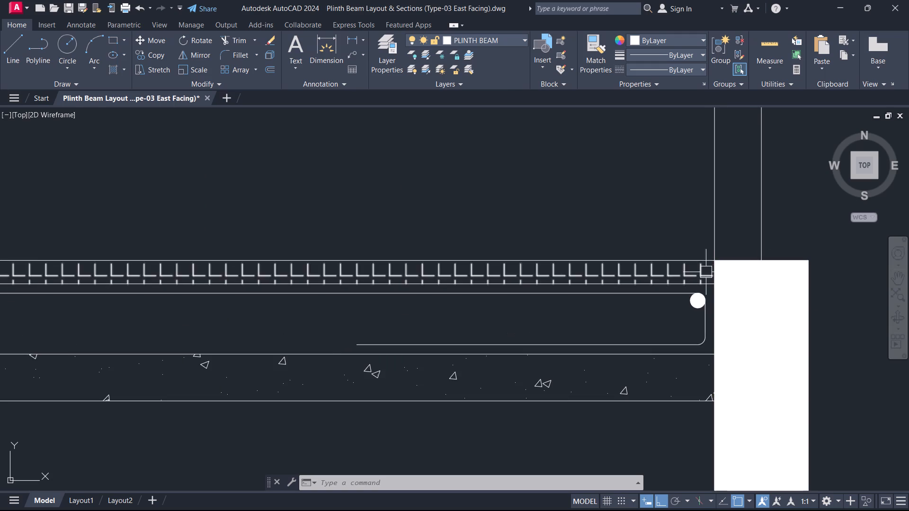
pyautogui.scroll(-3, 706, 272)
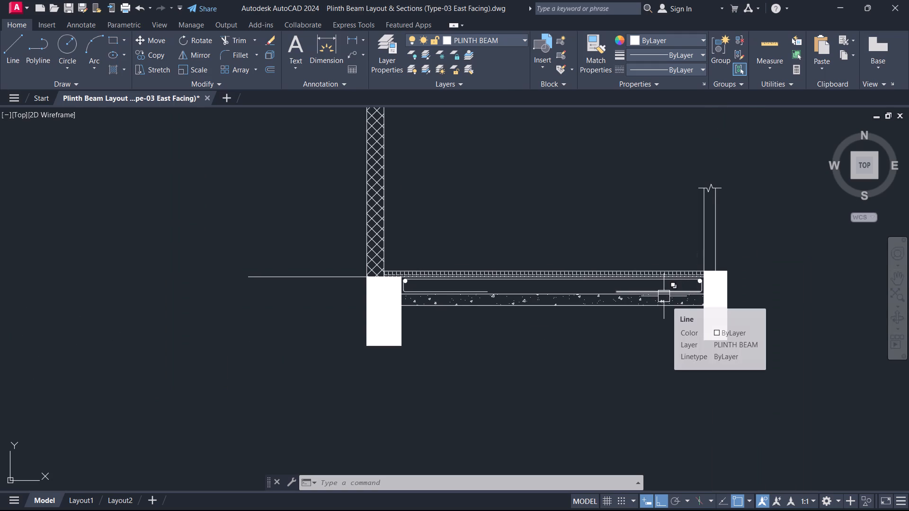
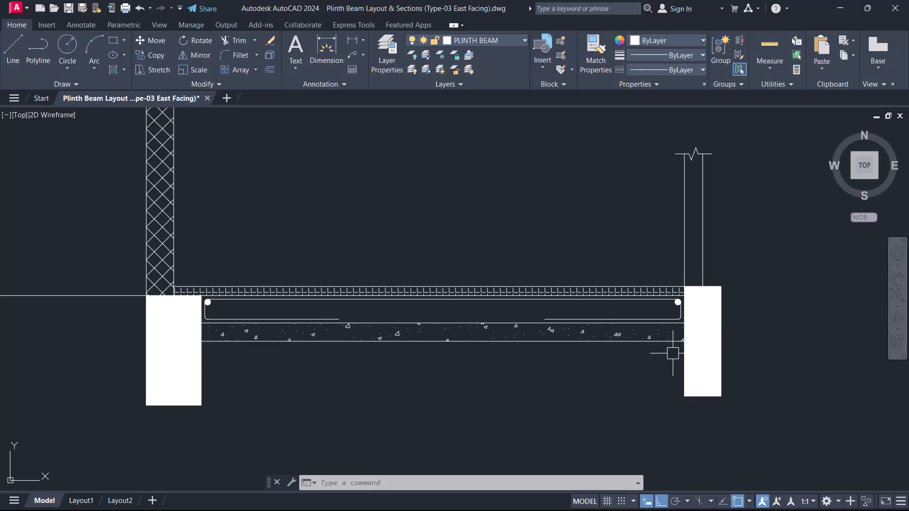
# Draw a horizontal line outward from the top outer corner of the plinth beam below the break-lined wall.
pyautogui.write('L')
pyautogui.press('space')
pyautogui.click(725, 286)
pyautogui.middleClick(875, 284)
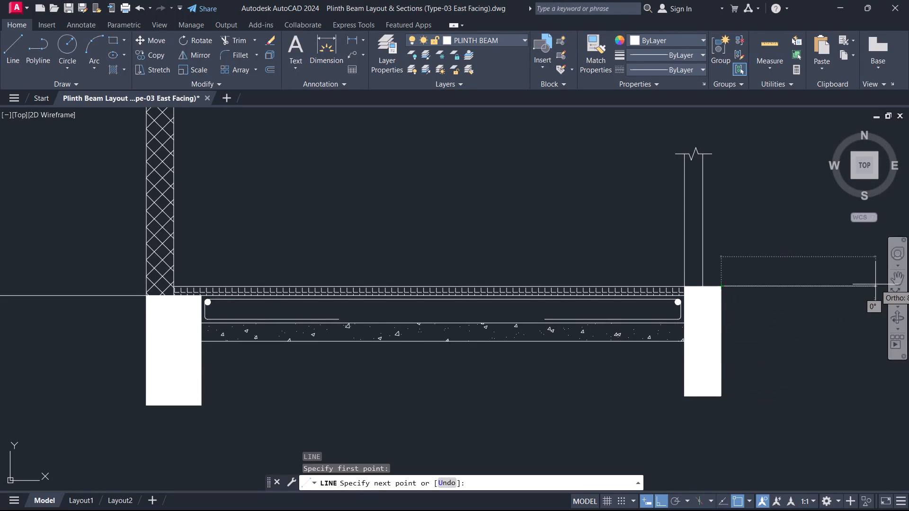
pyautogui.moveTo(812, 296); pyautogui.dragTo(496, 296, button='middle')
pyautogui.moveTo(620, 286); pyautogui.dragTo(623, 291)
pyautogui.press('Escape')
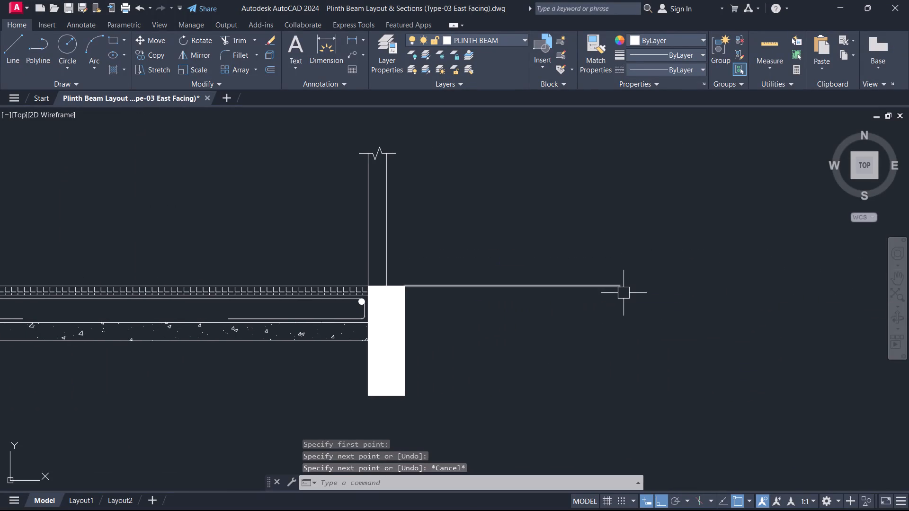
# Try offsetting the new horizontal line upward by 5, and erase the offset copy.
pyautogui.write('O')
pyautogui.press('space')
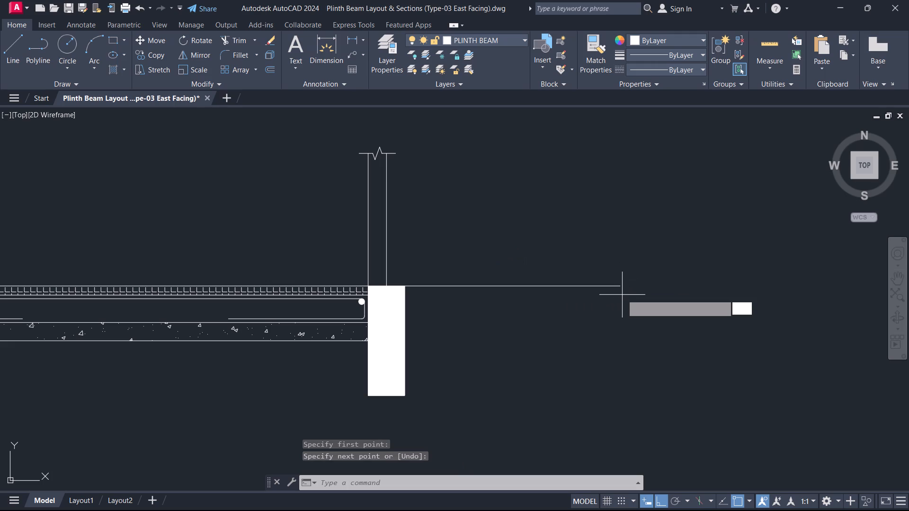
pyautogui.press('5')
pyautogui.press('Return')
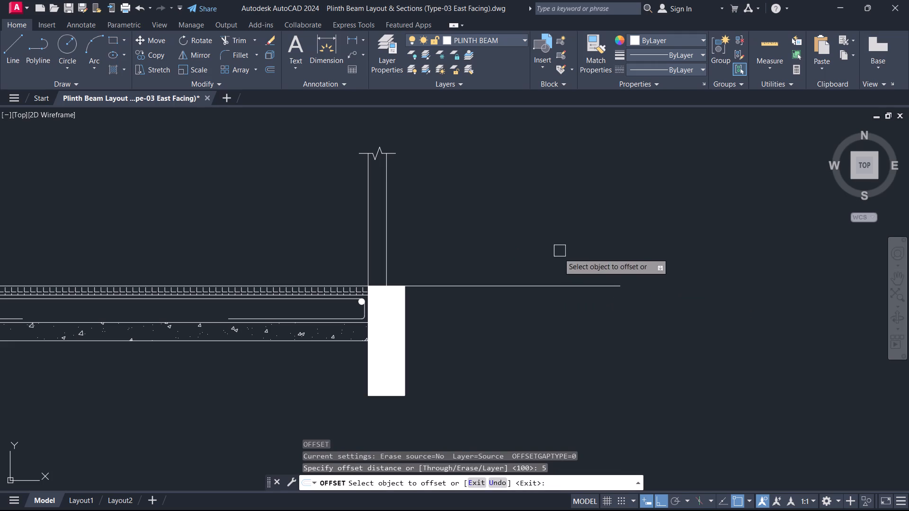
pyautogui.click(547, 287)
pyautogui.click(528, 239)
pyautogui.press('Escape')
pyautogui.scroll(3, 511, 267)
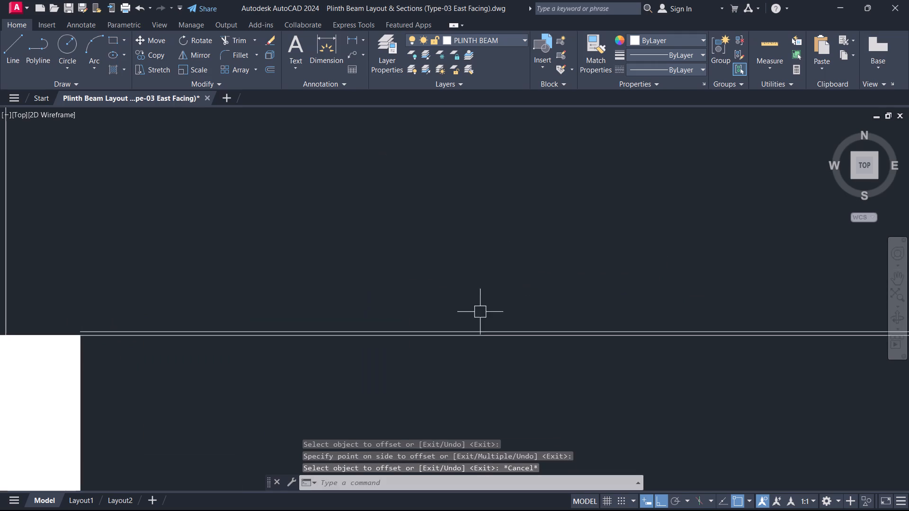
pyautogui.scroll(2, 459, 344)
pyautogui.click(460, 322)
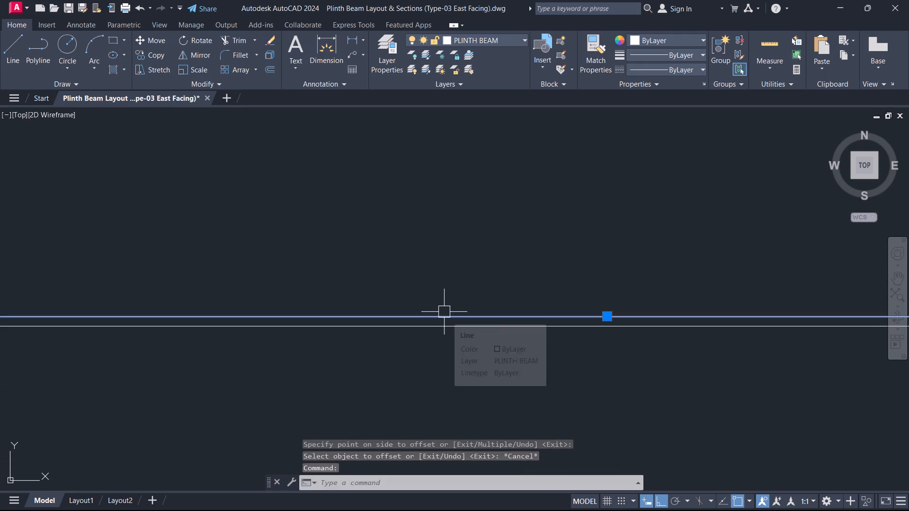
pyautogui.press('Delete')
# Offset the horizontal line at the beam's top upward by 50.
pyautogui.scroll(-6, 468, 313)
pyautogui.scroll(2, 462, 313)
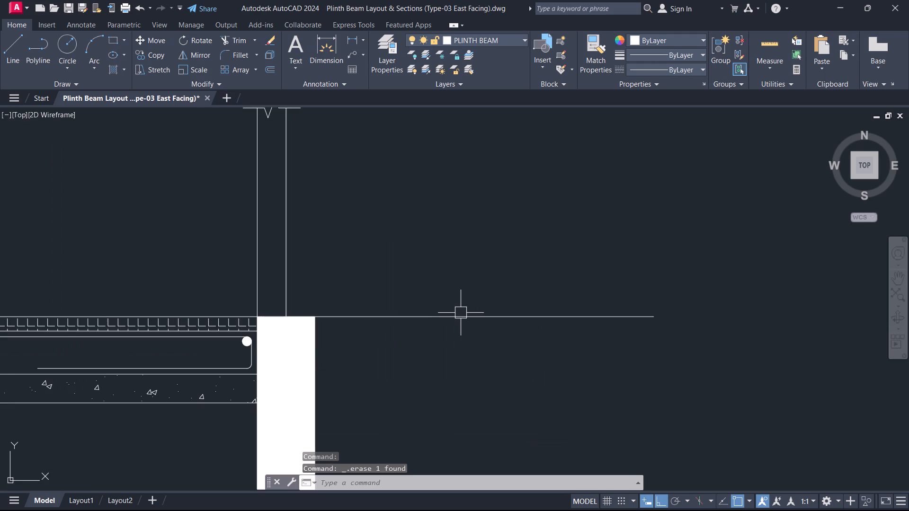
pyautogui.scroll(2, 461, 313)
pyautogui.write('O')
pyautogui.press('space')
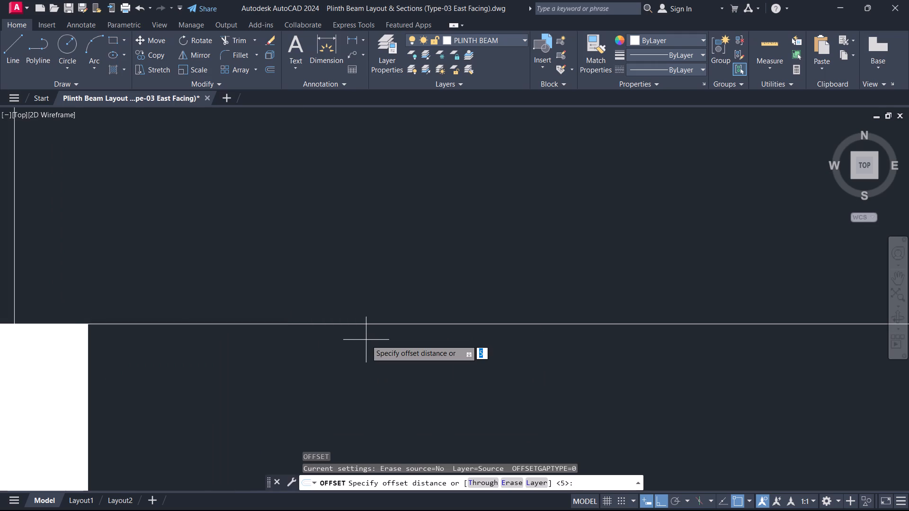
pyautogui.write('50')
pyautogui.press('Return')
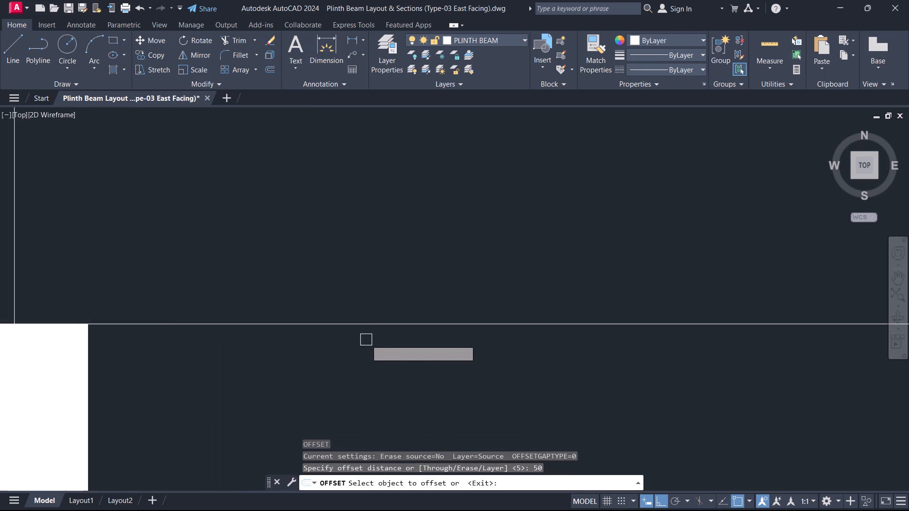
pyautogui.click(378, 324)
pyautogui.click(371, 242)
pyautogui.rightClick(359, 244)
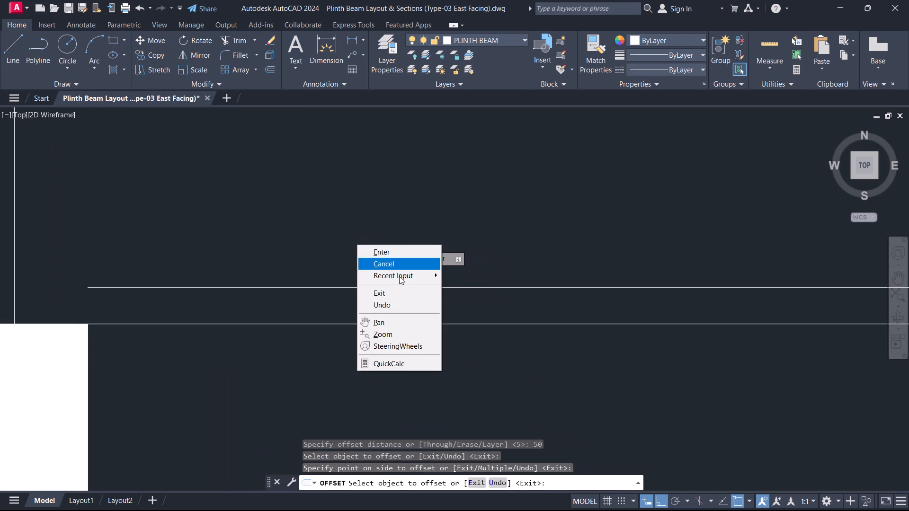
pyautogui.click(401, 266)
pyautogui.press('w')
pyautogui.press('Escape')
# Extend the upper offset line back to the outer face of the wall.
pyautogui.write('EX')
pyautogui.press('space')
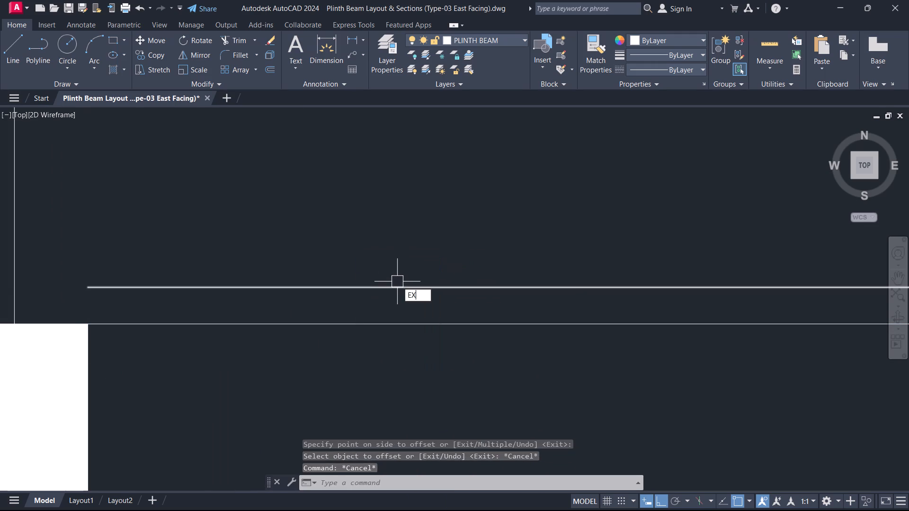
pyautogui.click(398, 284)
pyautogui.press('Escape')
# Offset the horizontal line at the beam's top downward by 150.
pyautogui.scroll(-3, 385, 291)
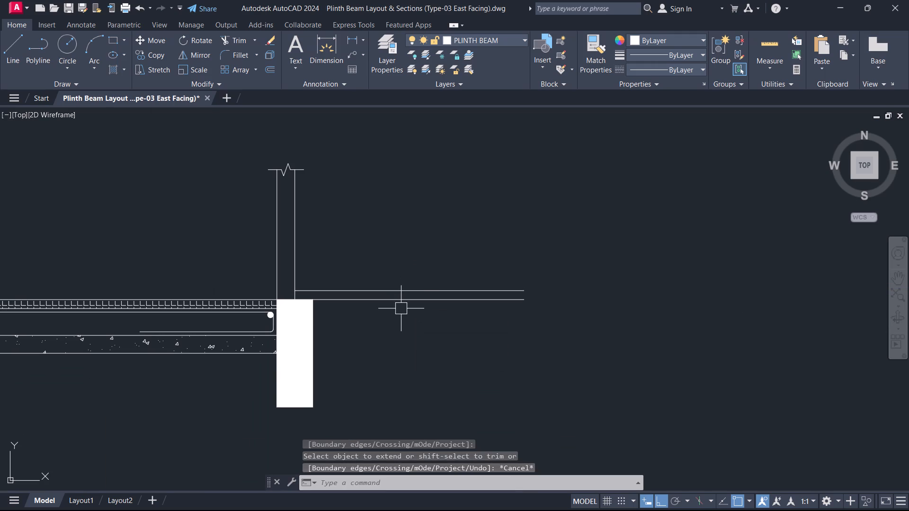
pyautogui.write('O')
pyautogui.press('space')
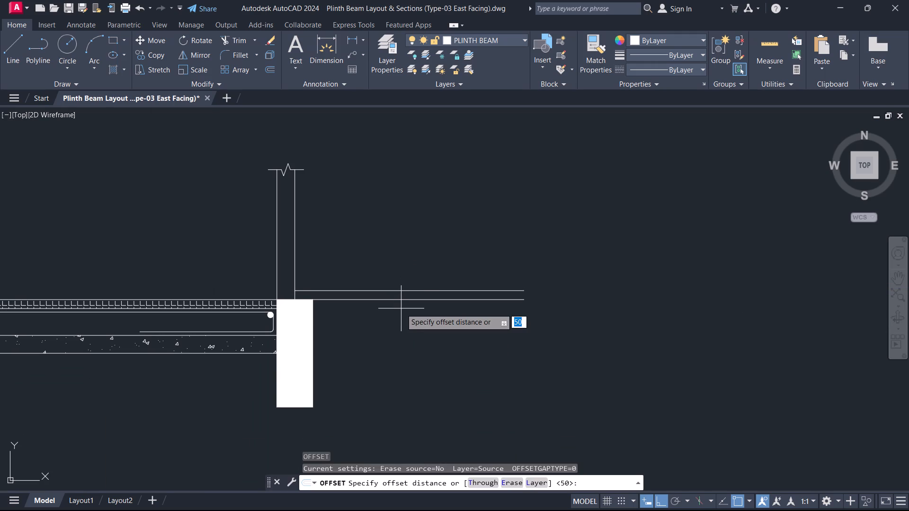
pyautogui.write('15')
pyautogui.press('BackSpace')
pyautogui.press('BackSpace')
pyautogui.write('50')
pyautogui.press('BackSpace')
pyautogui.press('BackSpace')
pyautogui.write('150')
pyautogui.press('Return')
pyautogui.click(409, 298)
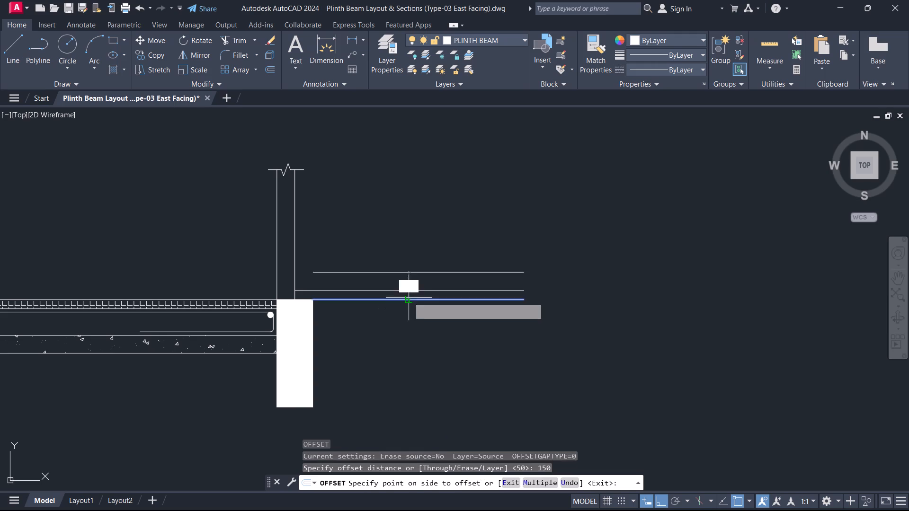
pyautogui.press('Escape')
pyautogui.press('space')
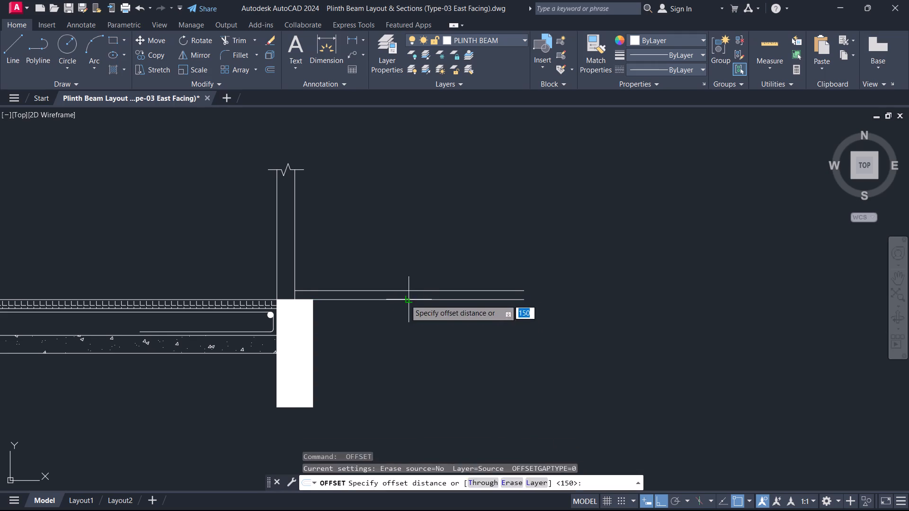
pyautogui.press('space')
pyautogui.click(404, 300)
pyautogui.click(401, 324)
pyautogui.press('Escape')
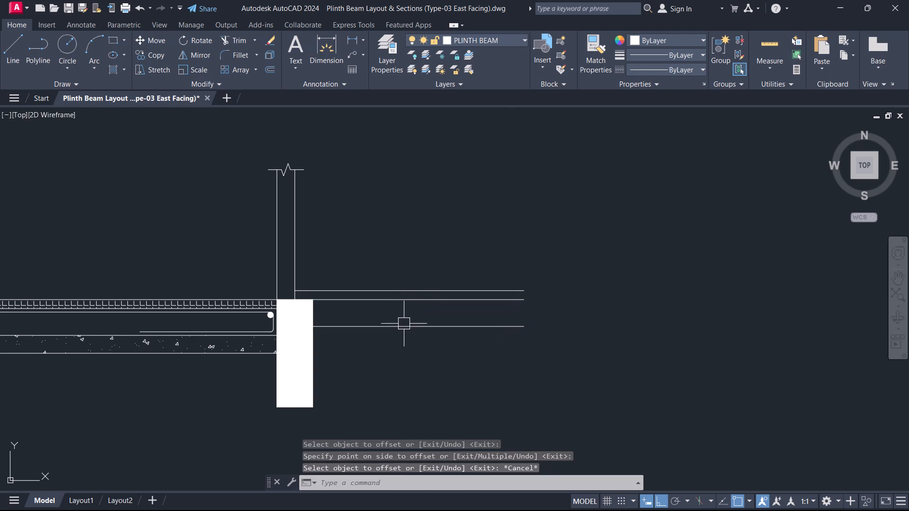
# Offset the lowest horizontal line outside the beam downward by 100.
pyautogui.write('O')
pyautogui.press('space')
pyautogui.write('100')
pyautogui.press('Return')
pyautogui.click(404, 324)
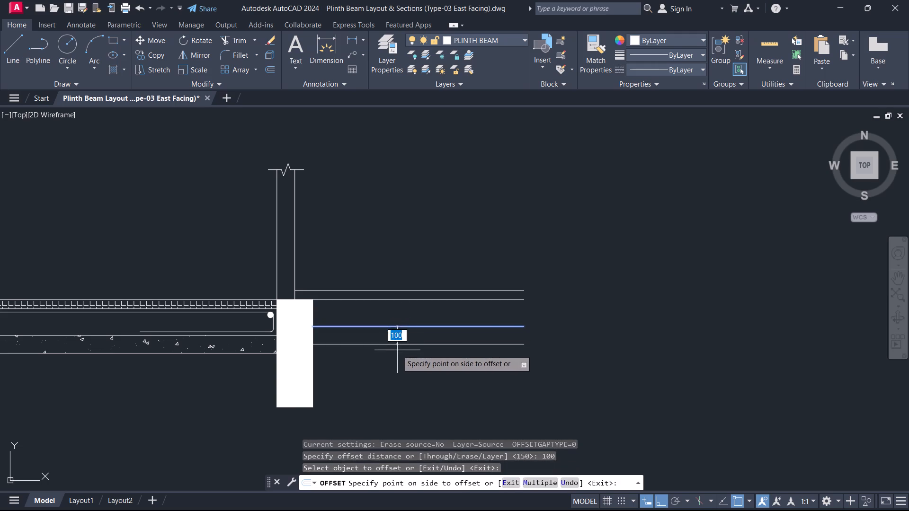
pyautogui.click(396, 352)
pyautogui.press('Escape')
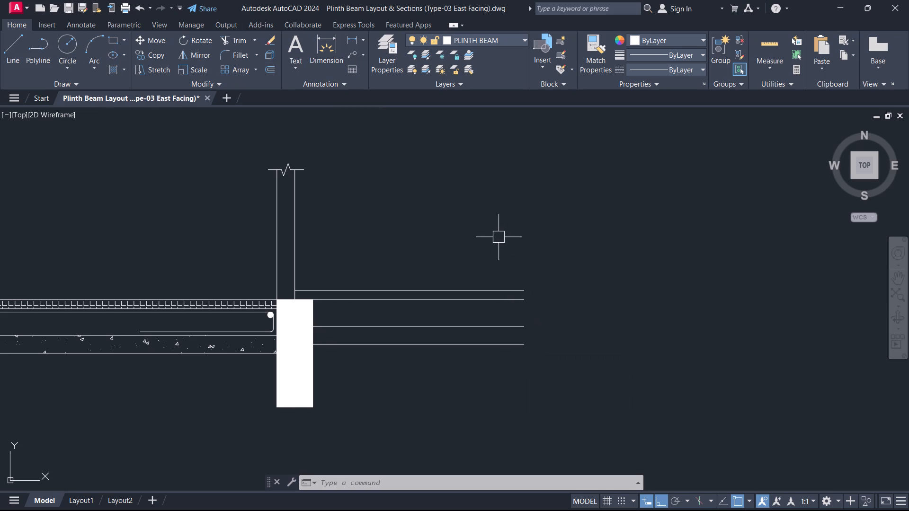
# Add a break-line symbol across the free ends of the two lowest horizontal lines.
pyautogui.click(339, 20)
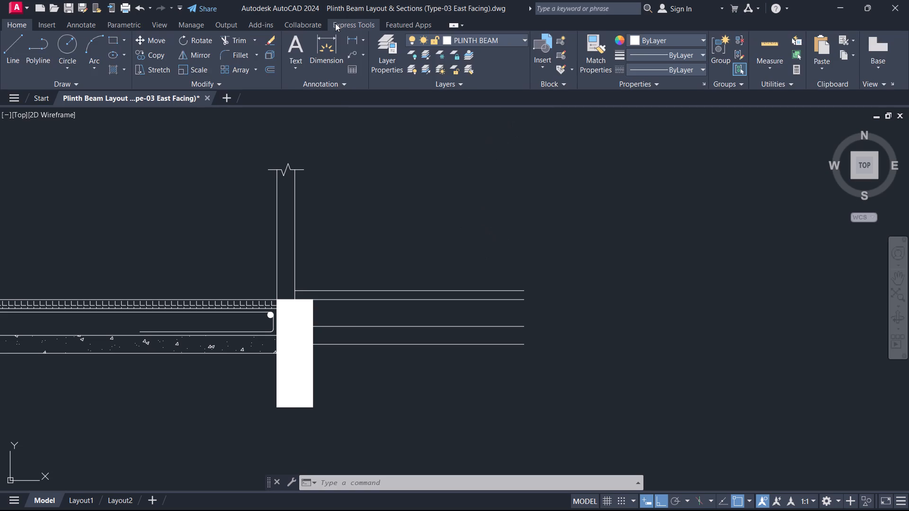
pyautogui.click(473, 40)
pyautogui.scroll(1, 507, 312)
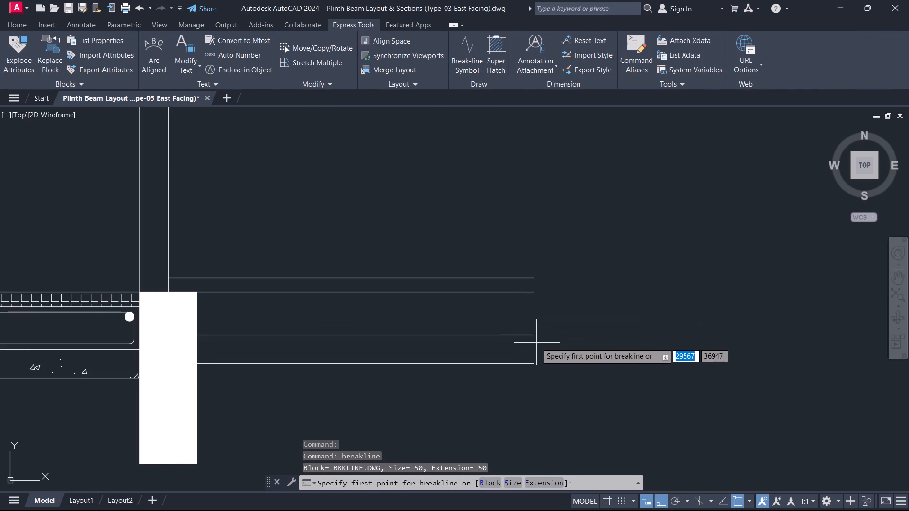
pyautogui.click(535, 335)
pyautogui.click(534, 363)
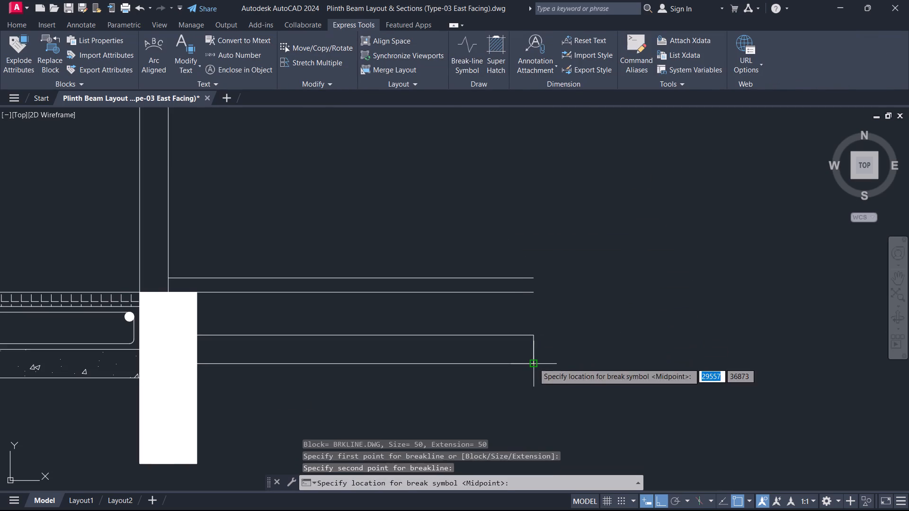
pyautogui.click(535, 354)
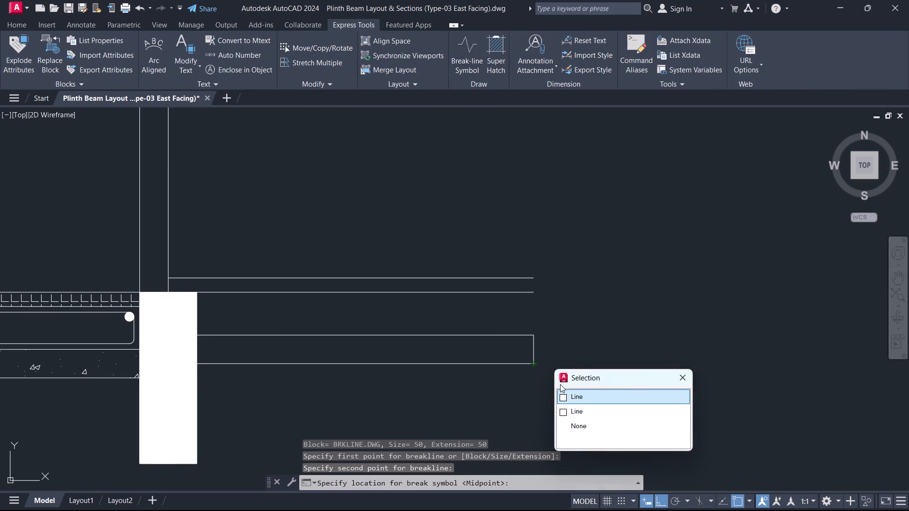
pyautogui.click(567, 395)
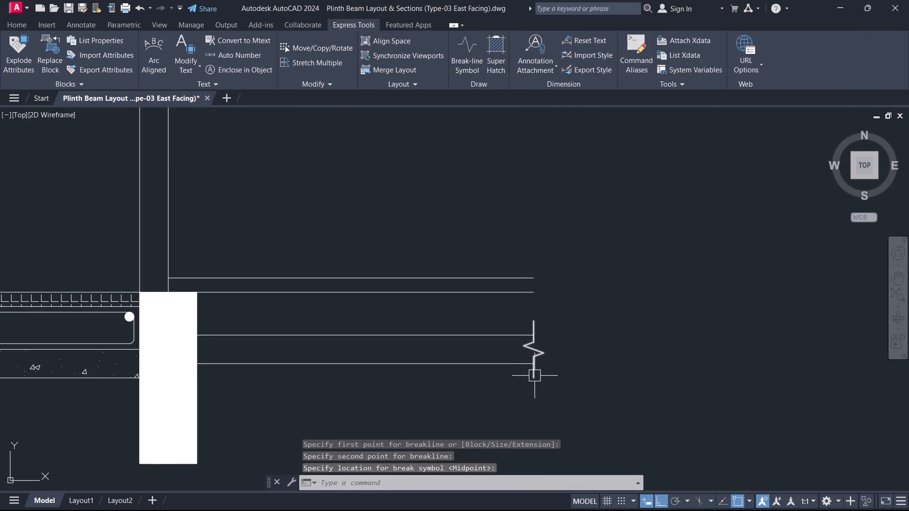
# Draw a vertical line from the top of the break-line symbol to the free end of the uppermost horizontal line.
pyautogui.write('L')
pyautogui.press('space')
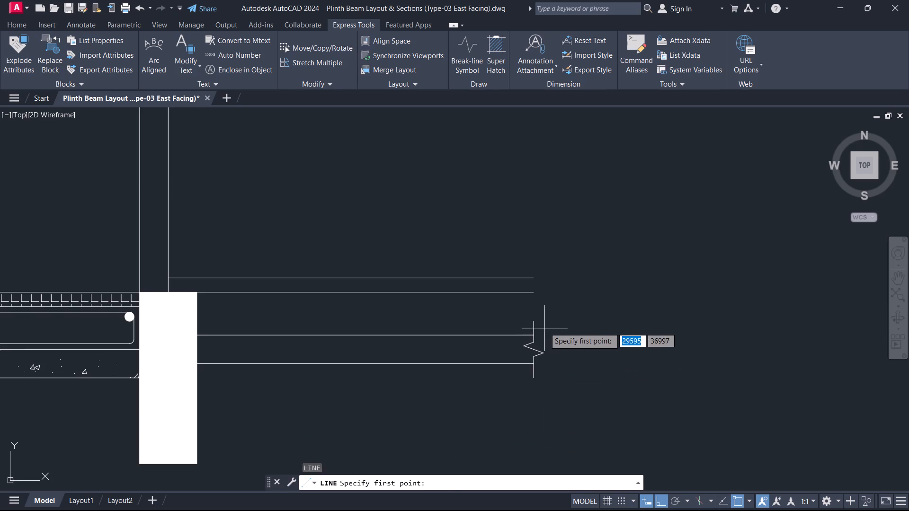
pyautogui.click(534, 317)
pyautogui.click(538, 280)
pyautogui.press('Escape')
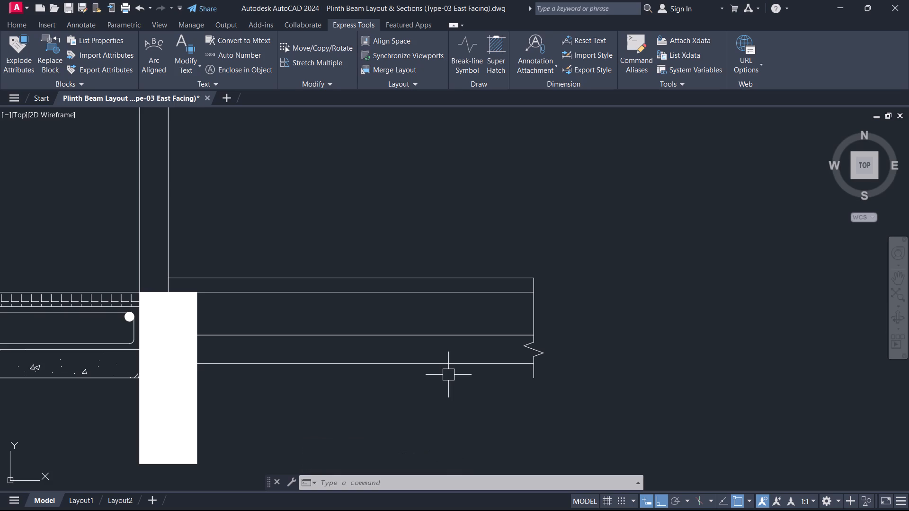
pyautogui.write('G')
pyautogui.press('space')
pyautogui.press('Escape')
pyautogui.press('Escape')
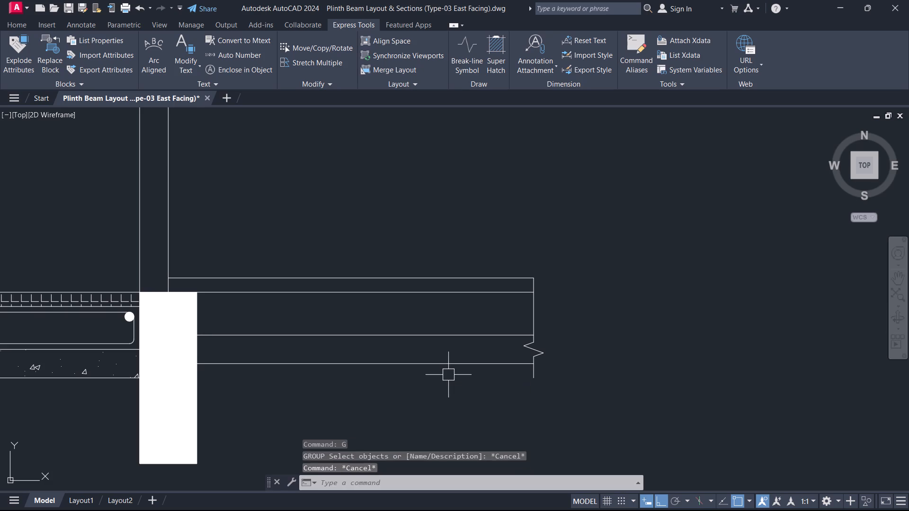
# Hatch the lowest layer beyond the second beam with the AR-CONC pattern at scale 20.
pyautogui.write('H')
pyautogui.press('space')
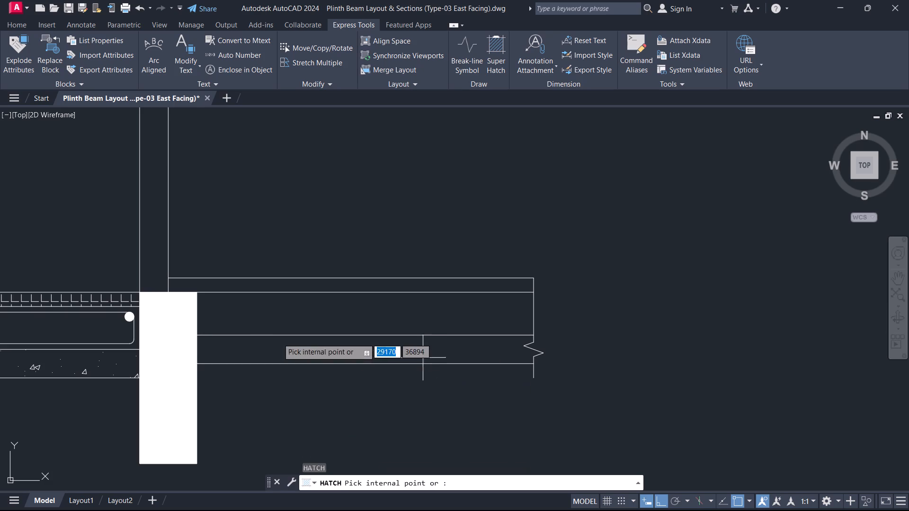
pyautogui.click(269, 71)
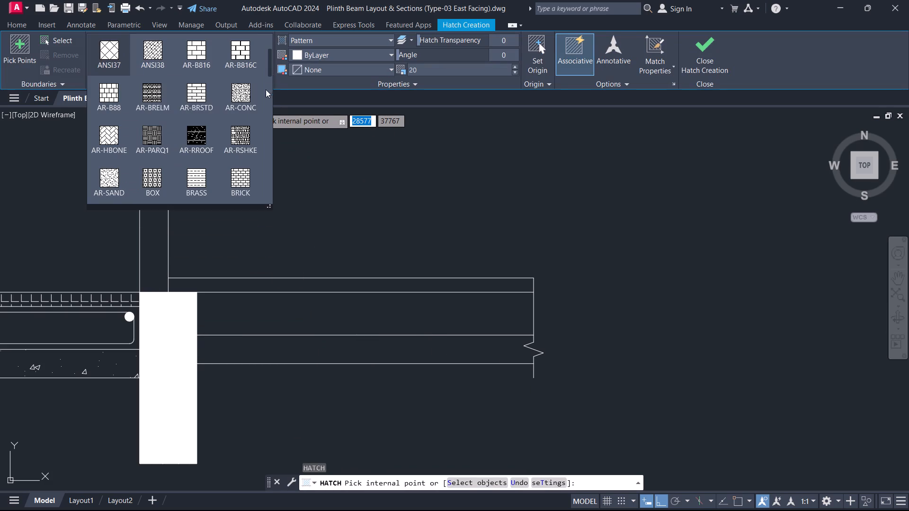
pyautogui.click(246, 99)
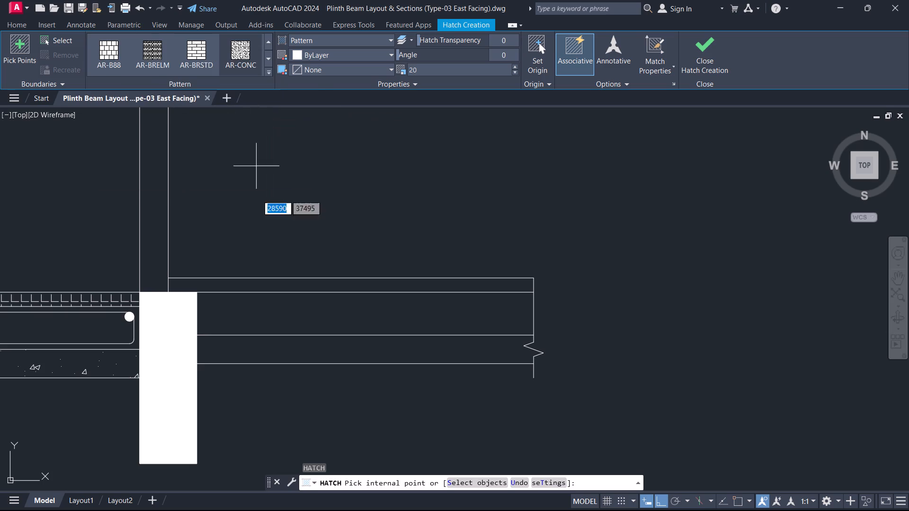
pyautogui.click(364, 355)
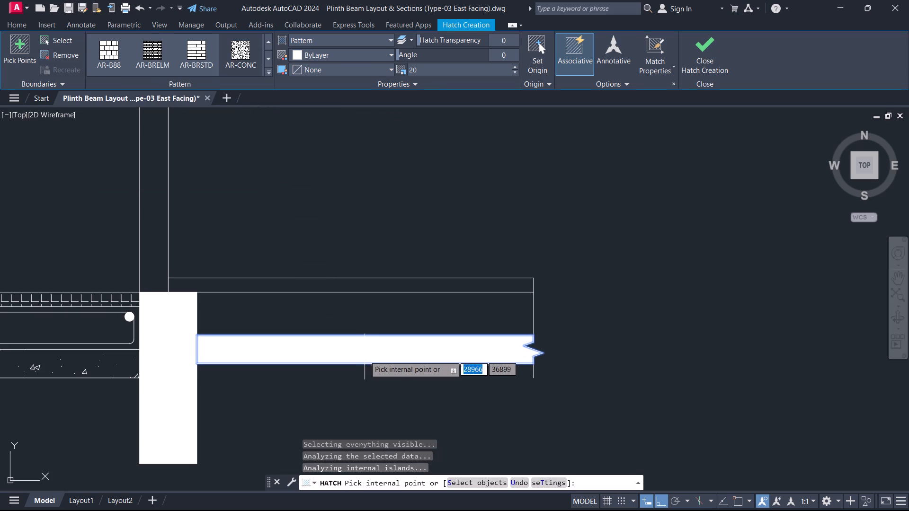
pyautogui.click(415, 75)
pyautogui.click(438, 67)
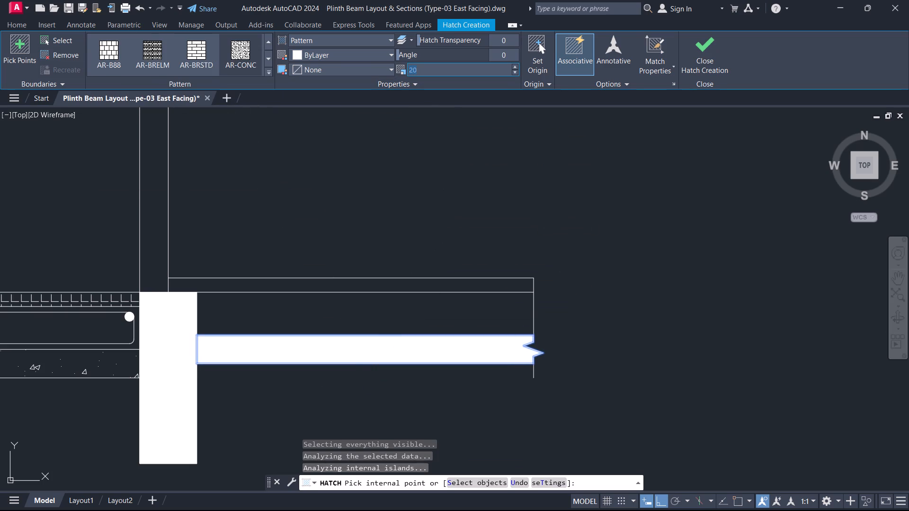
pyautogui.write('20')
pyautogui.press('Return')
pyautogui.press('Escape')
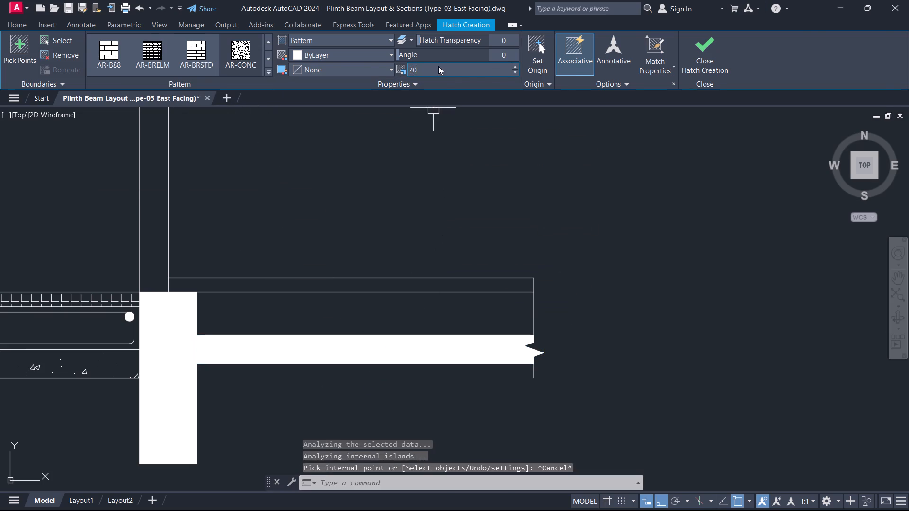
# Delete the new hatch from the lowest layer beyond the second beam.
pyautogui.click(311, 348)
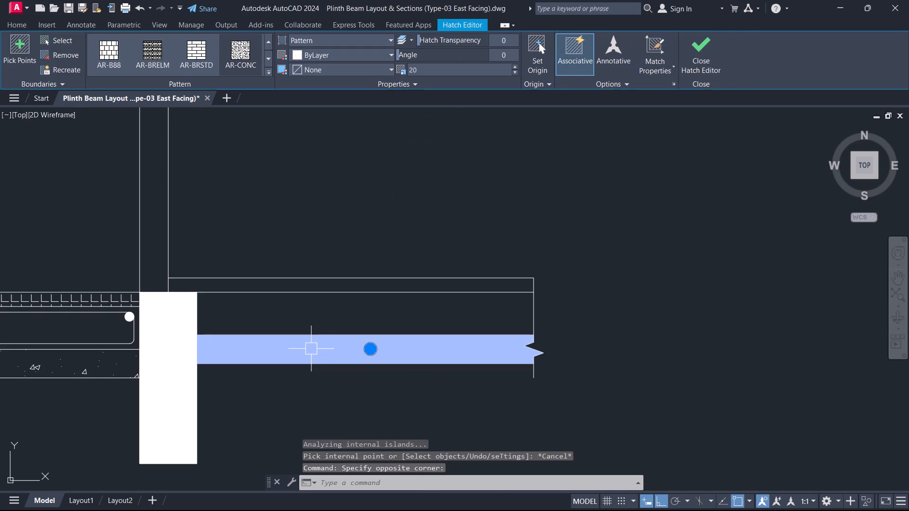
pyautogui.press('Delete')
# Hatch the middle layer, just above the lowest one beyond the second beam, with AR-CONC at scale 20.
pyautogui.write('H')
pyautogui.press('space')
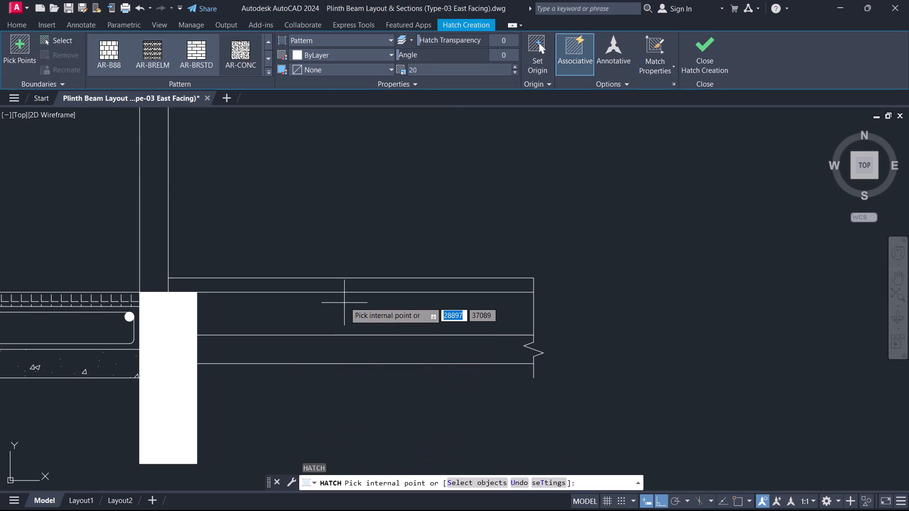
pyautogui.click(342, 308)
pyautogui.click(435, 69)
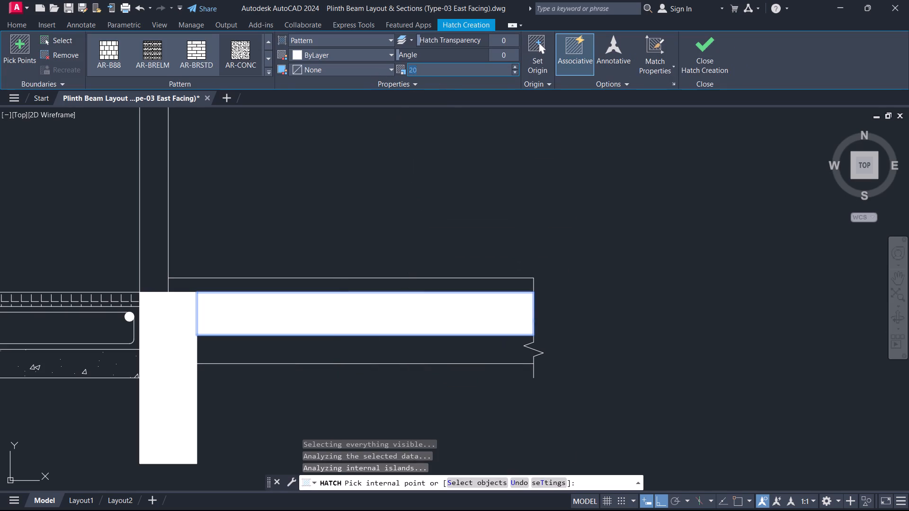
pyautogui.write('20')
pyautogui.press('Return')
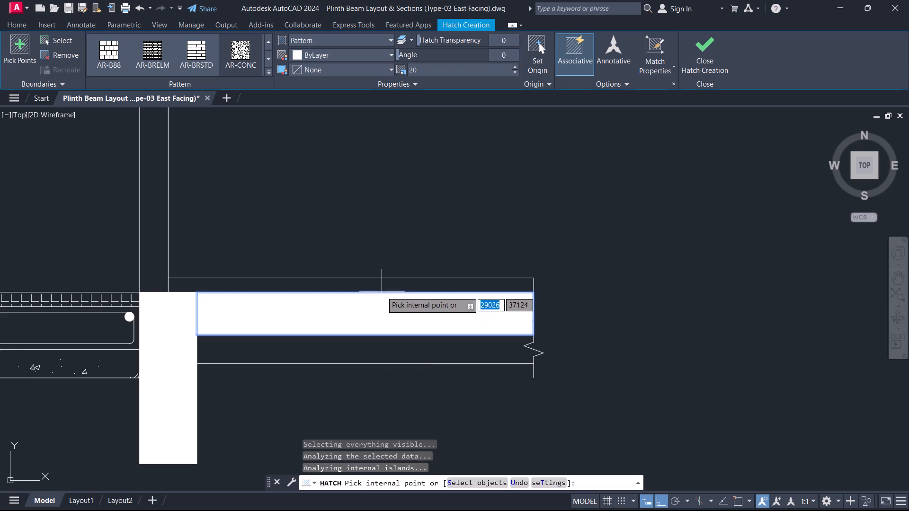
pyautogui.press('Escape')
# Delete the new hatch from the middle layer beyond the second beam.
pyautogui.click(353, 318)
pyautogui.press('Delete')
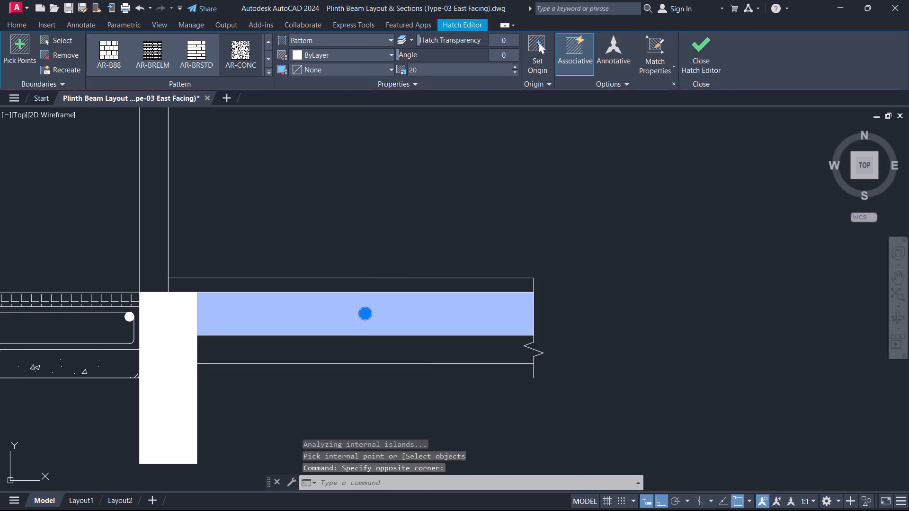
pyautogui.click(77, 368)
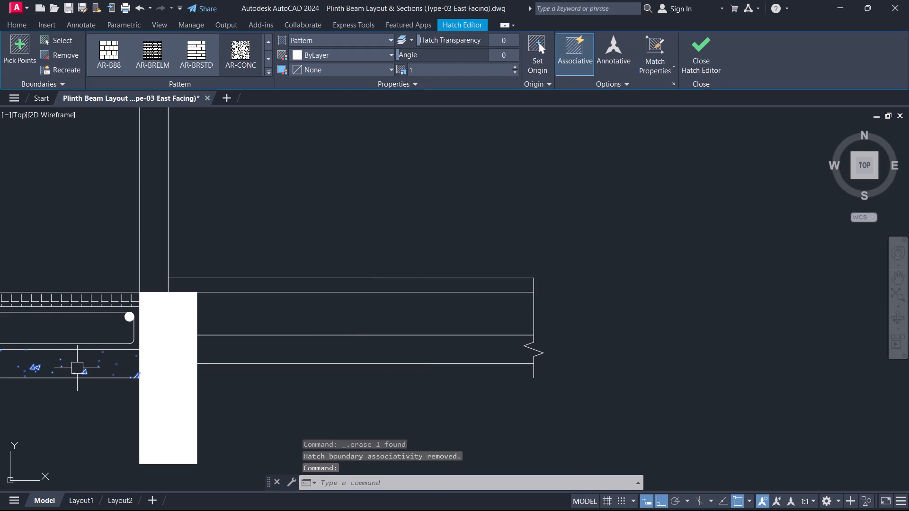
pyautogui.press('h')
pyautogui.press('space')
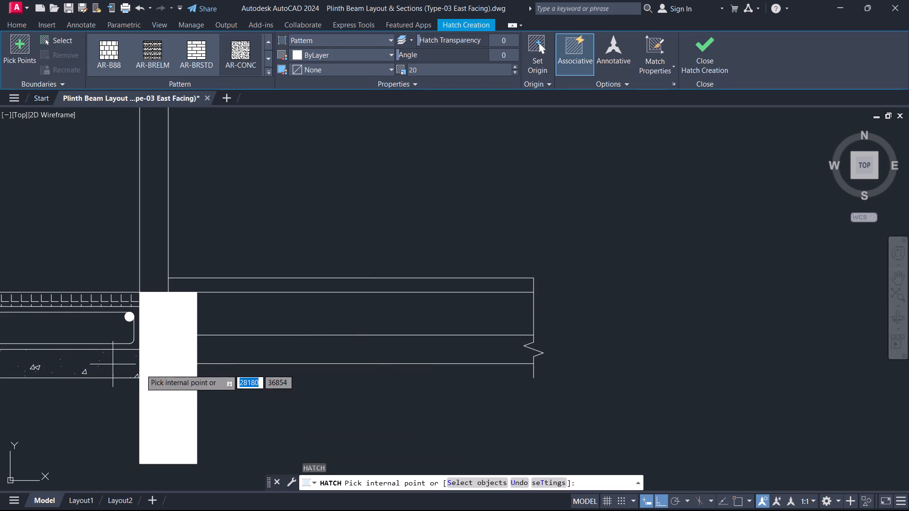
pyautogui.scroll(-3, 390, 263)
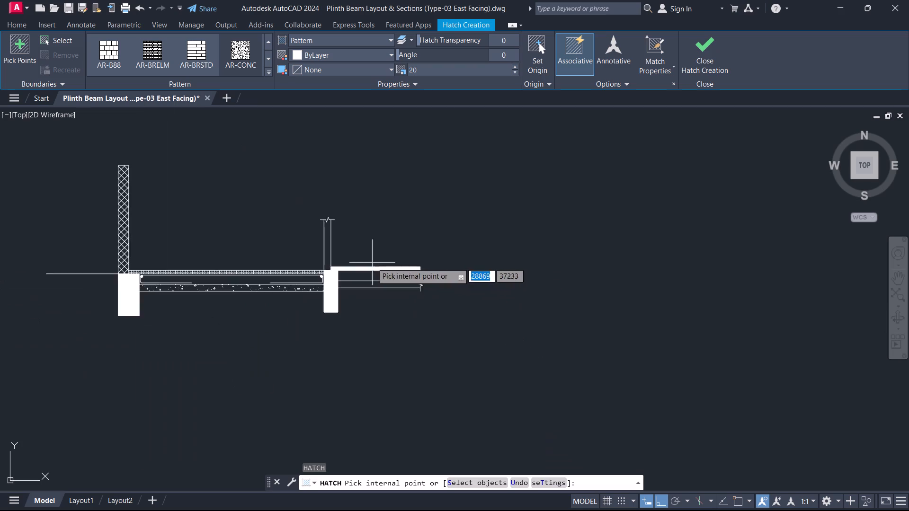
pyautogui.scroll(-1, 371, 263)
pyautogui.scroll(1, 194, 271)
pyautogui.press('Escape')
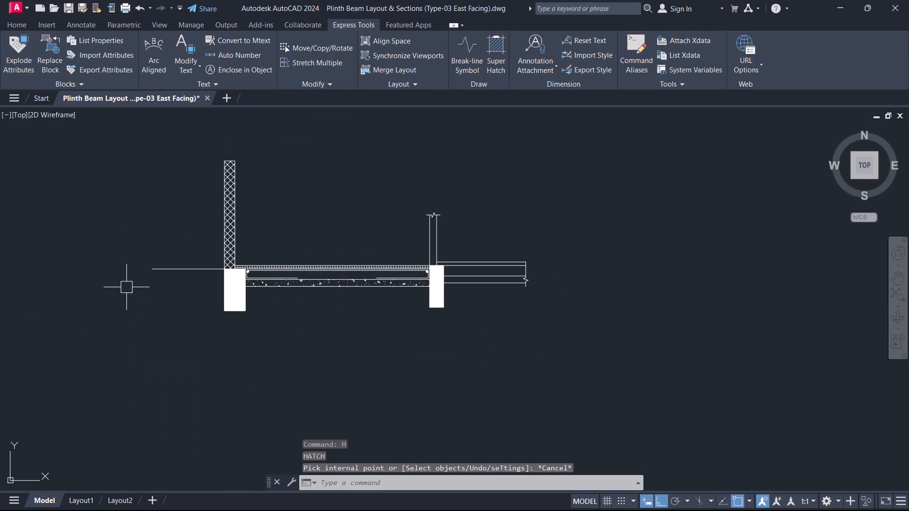
# Draw a test rectangle about 4000 by 1600 in the empty space below the beam section.
pyautogui.write('REC')
pyautogui.press('space')
pyautogui.scroll(-1, 146, 333)
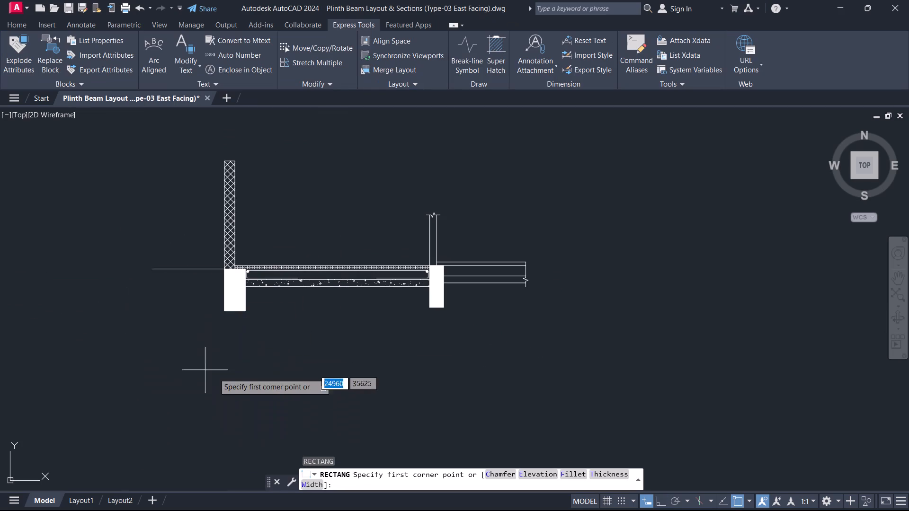
pyautogui.click(218, 350)
pyautogui.moveTo(542, 424); pyautogui.dragTo(546, 367, button='middle')
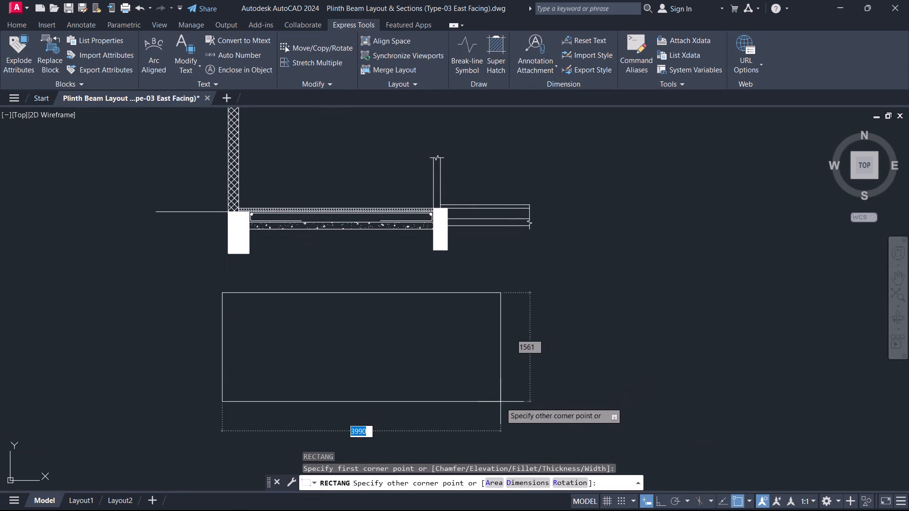
pyautogui.click(504, 405)
pyautogui.press('Escape')
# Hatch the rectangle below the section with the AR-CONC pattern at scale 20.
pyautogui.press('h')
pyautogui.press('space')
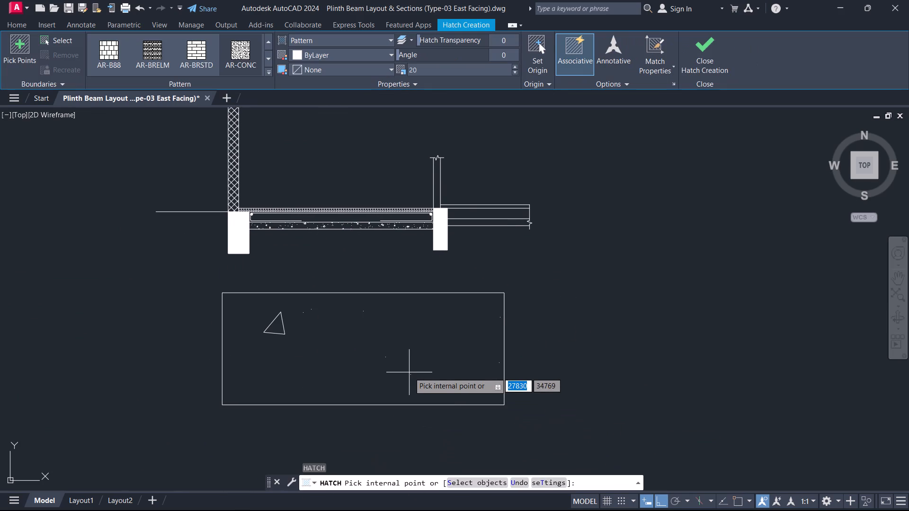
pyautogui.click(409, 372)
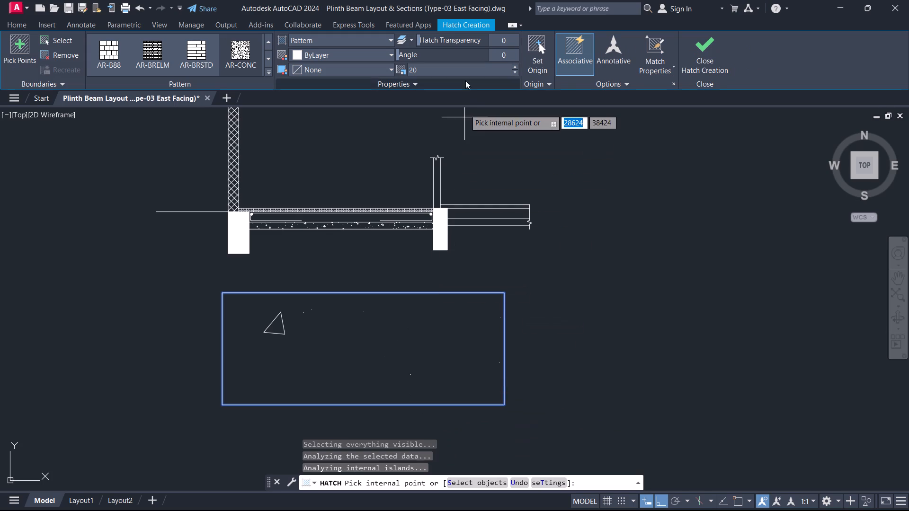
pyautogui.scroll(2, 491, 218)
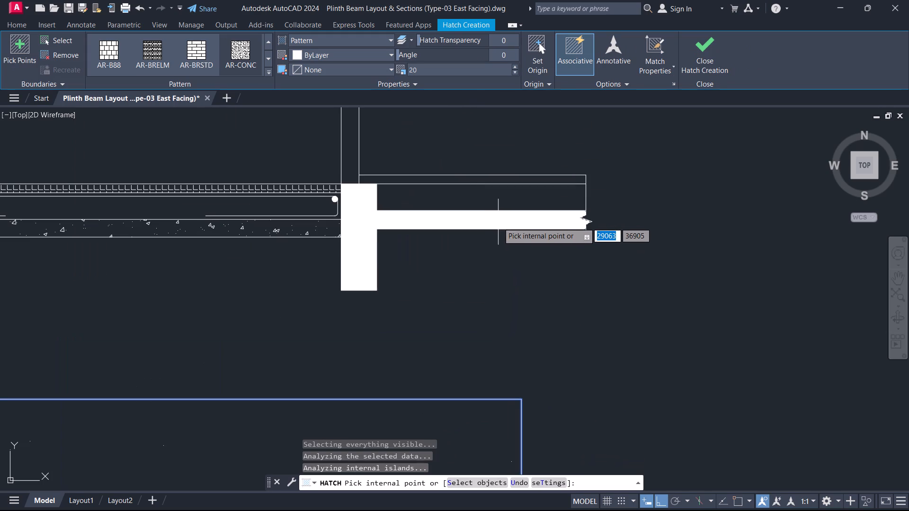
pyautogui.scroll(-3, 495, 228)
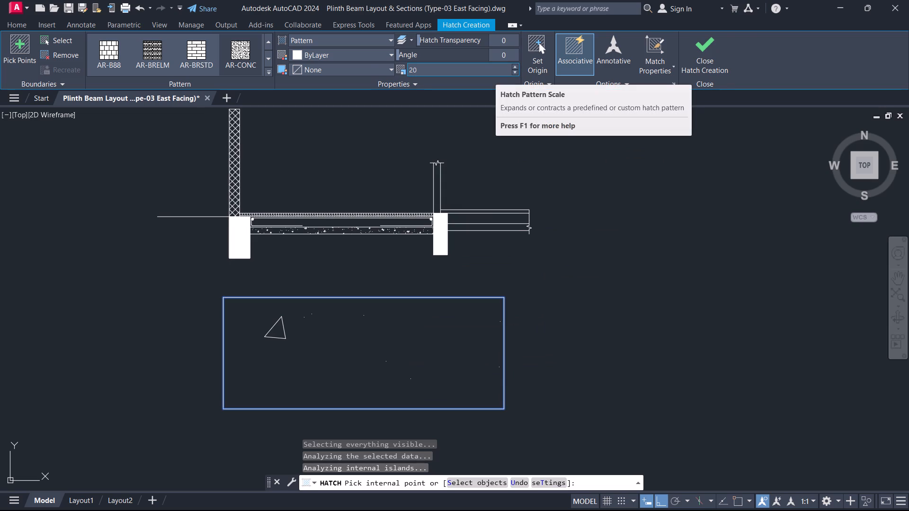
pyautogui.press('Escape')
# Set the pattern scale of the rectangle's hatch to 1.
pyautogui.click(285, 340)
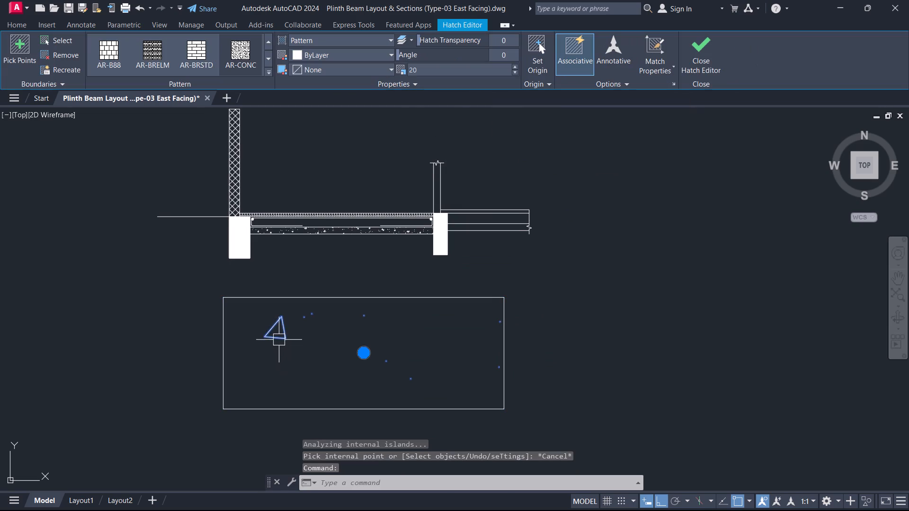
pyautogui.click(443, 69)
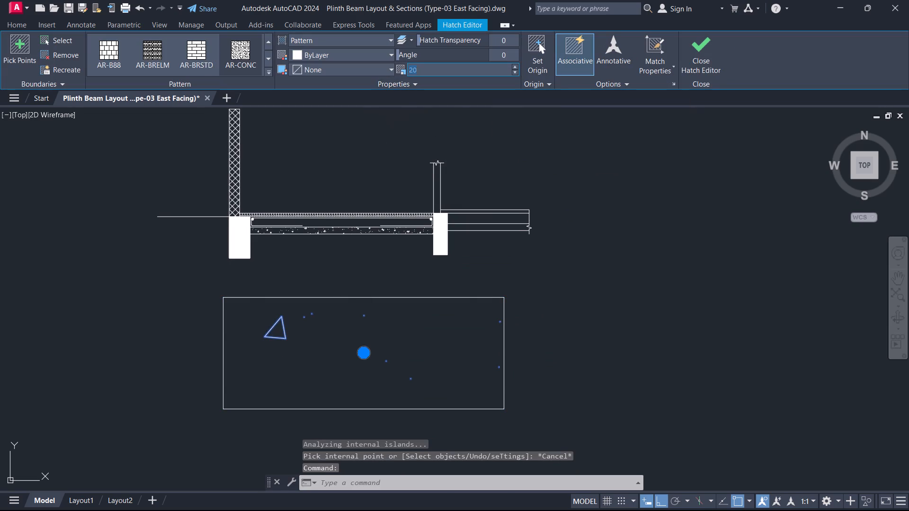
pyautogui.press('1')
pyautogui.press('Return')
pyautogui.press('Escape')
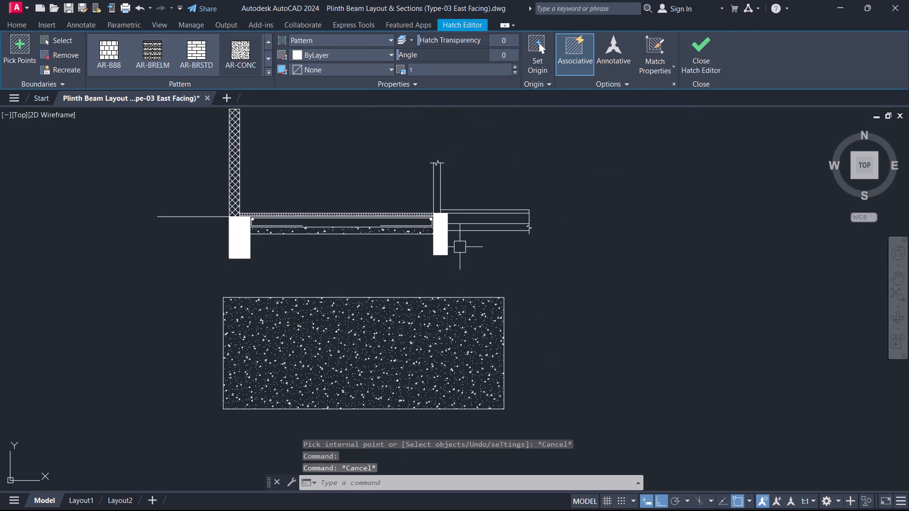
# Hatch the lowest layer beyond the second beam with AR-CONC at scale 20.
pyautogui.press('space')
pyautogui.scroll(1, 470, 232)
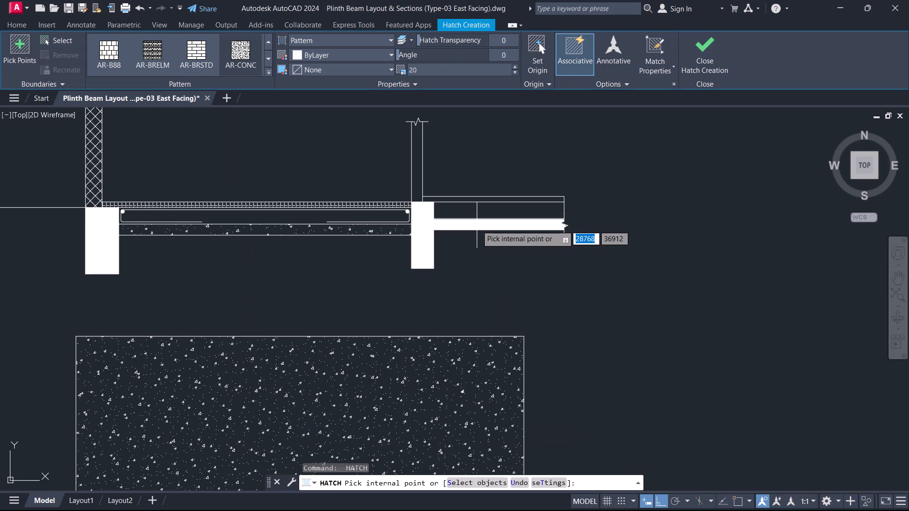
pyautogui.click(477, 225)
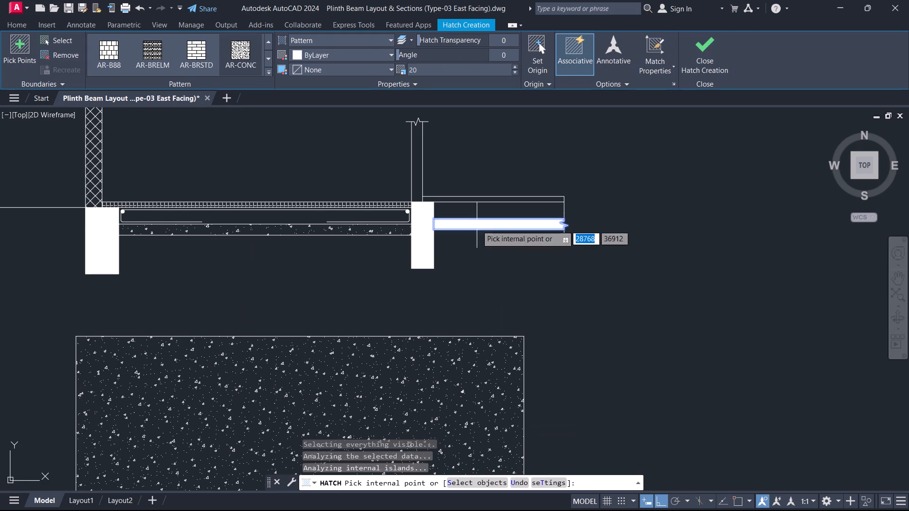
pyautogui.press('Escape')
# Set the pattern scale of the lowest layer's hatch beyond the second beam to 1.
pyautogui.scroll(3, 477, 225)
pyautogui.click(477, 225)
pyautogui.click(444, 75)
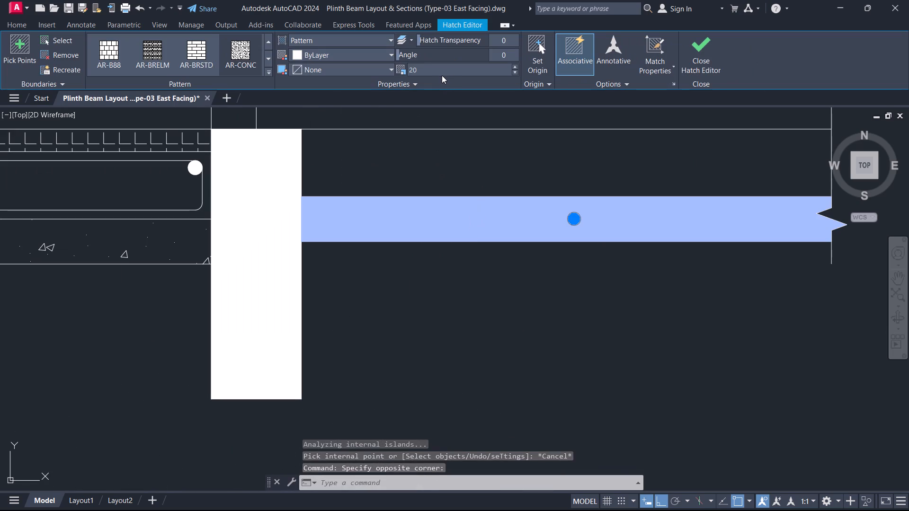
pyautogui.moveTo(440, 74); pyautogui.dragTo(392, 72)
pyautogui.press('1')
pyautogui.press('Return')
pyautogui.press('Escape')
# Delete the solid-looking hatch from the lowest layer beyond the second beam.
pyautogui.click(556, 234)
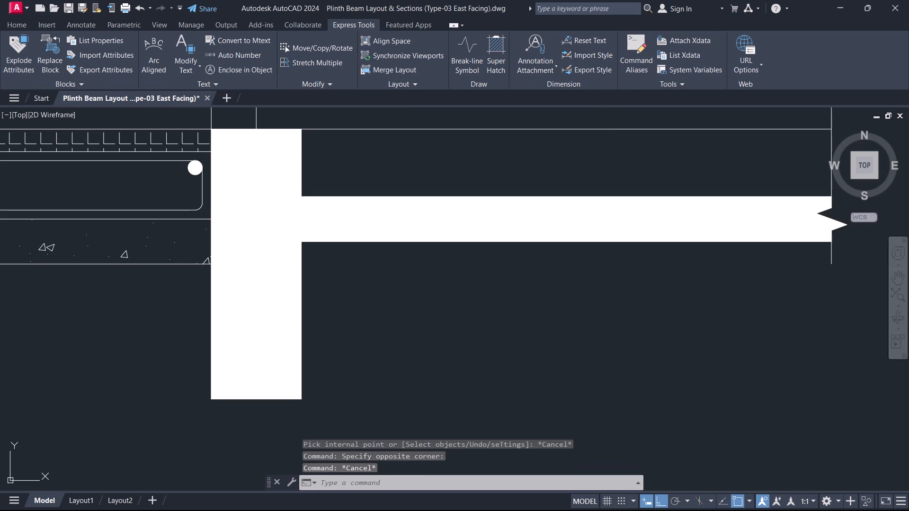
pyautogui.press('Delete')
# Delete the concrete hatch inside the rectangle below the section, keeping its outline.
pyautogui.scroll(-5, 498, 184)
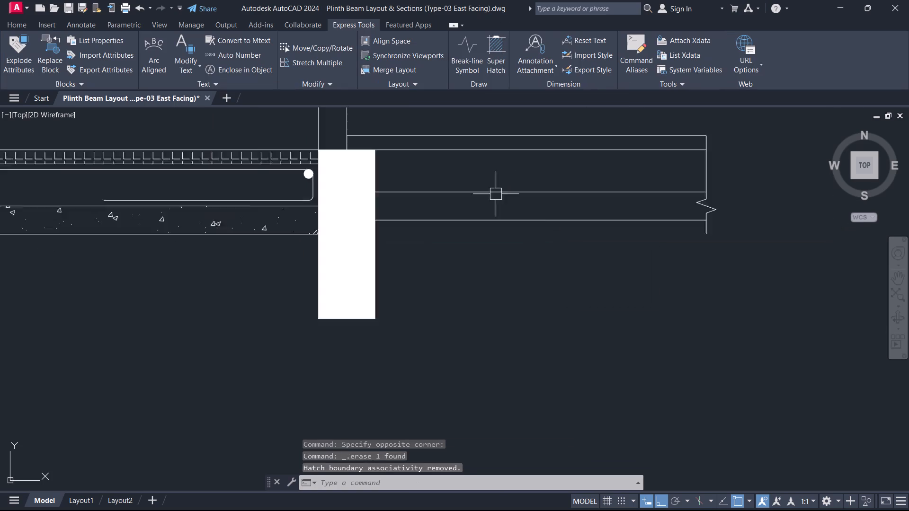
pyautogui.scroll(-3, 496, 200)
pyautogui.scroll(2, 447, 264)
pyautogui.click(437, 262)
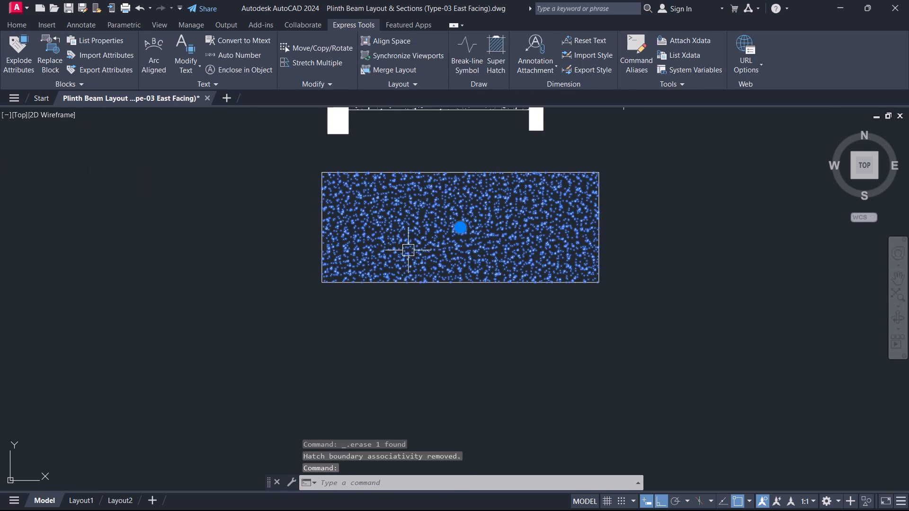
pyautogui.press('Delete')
# Hatch the lowest layer beyond the second beam with AR-CONC at scale 1.
pyautogui.write('H')
pyautogui.press('space')
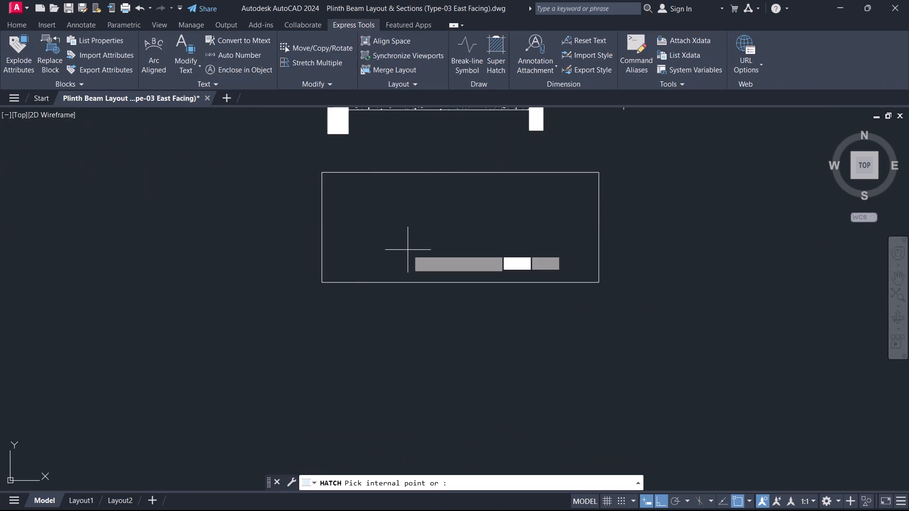
pyautogui.click(444, 65)
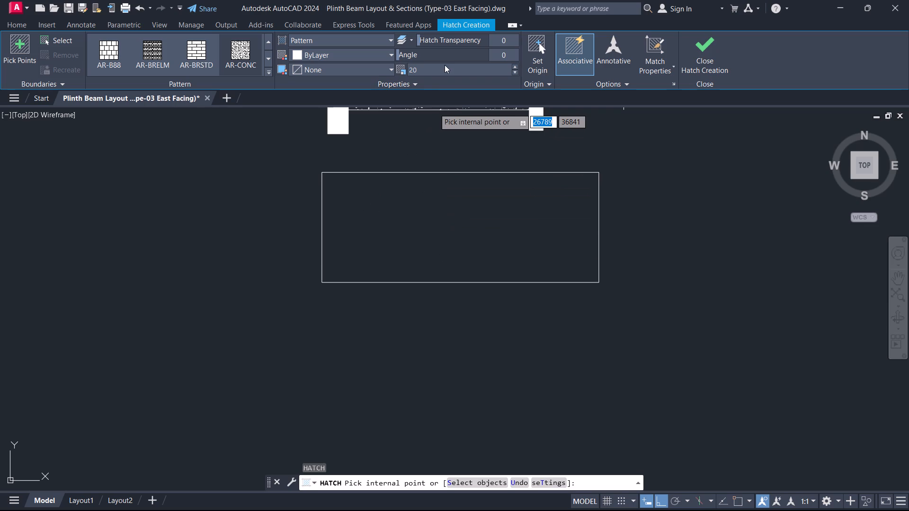
pyautogui.click(441, 72)
pyautogui.press('1')
pyautogui.press('Return')
pyautogui.moveTo(511, 153); pyautogui.dragTo(459, 253, button='middle')
pyautogui.scroll(1, 469, 259)
pyautogui.scroll(6, 549, 168)
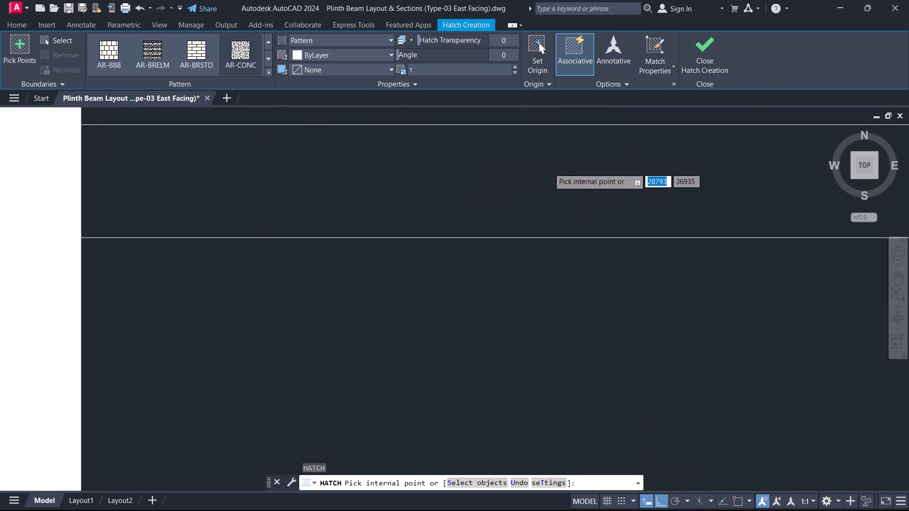
pyautogui.scroll(-4, 549, 168)
pyautogui.click(549, 168)
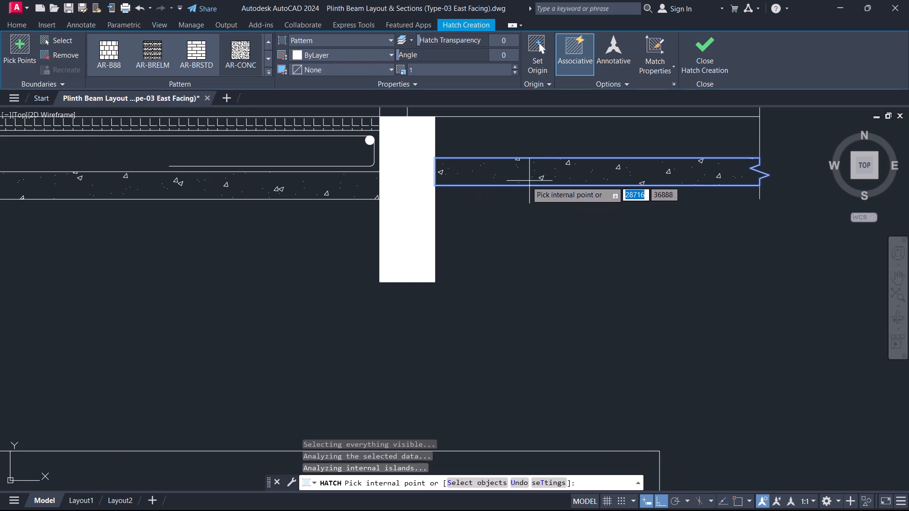
pyautogui.press('Escape')
# Delete the empty rectangle below the section.
pyautogui.scroll(-4, 499, 219)
pyautogui.moveTo(561, 324); pyautogui.dragTo(554, 322)
pyautogui.click(480, 288)
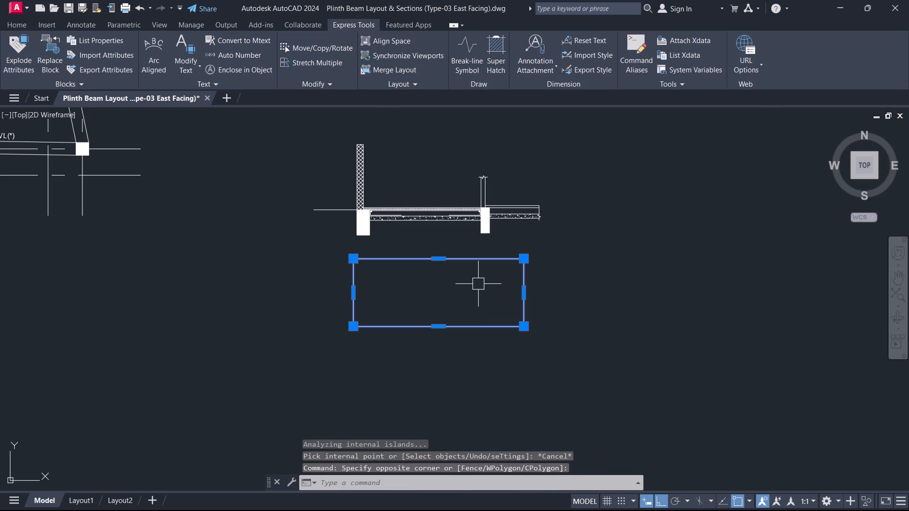
pyautogui.press('Delete')
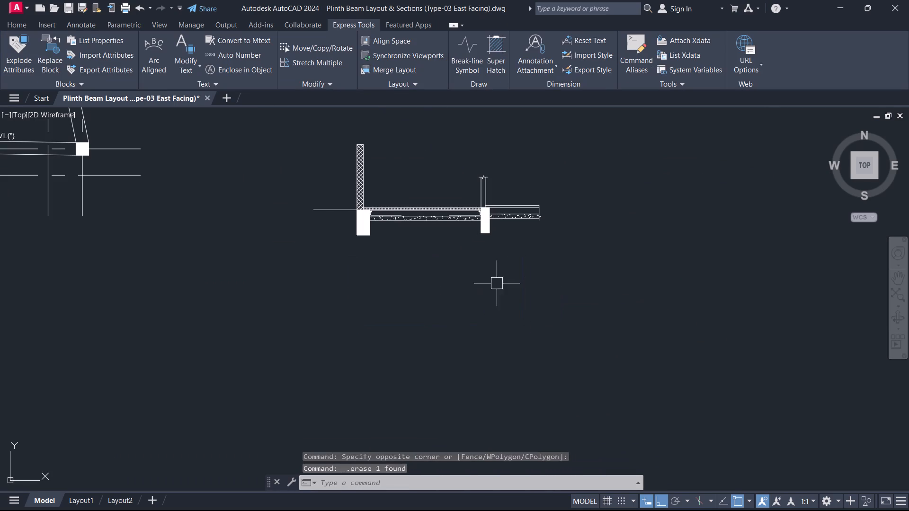
# Offset the slab's top line, the second beam's outer face and the slab's bottom line 20 inward, beyond the second beam.
pyautogui.scroll(3, 523, 215)
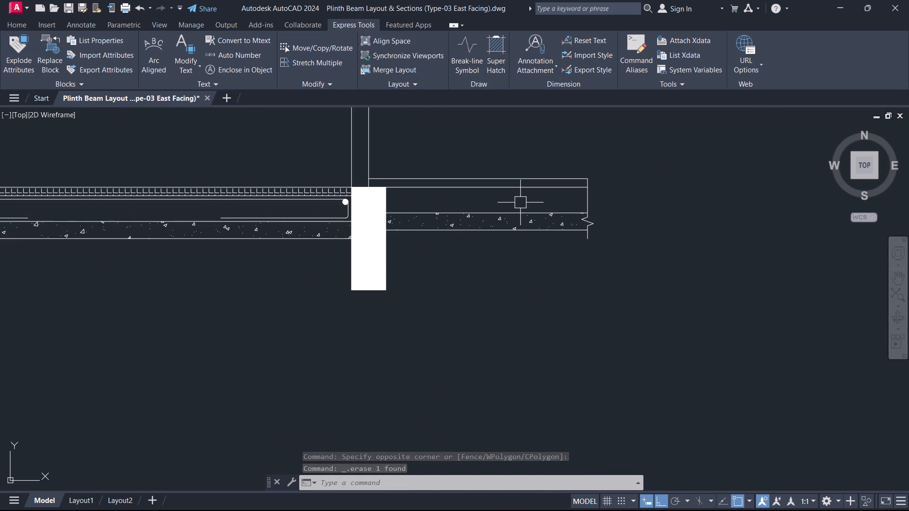
pyautogui.write('O')
pyautogui.press('space')
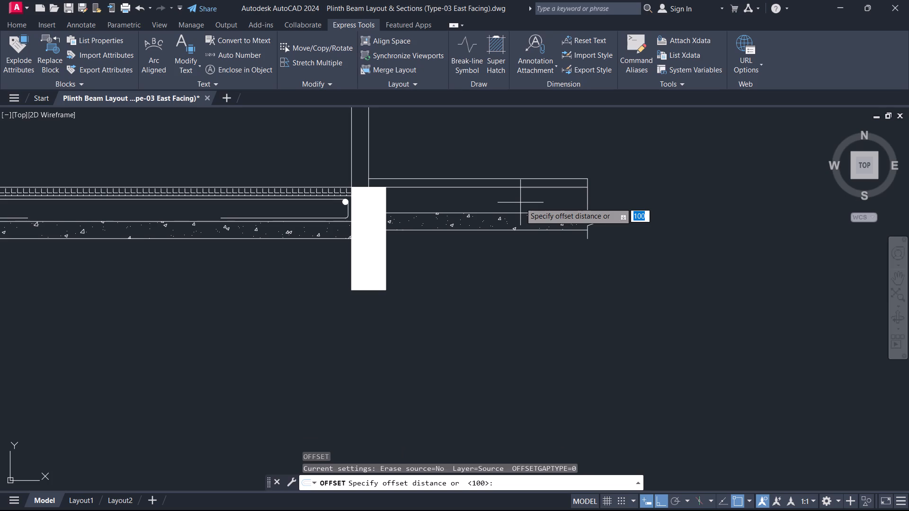
pyautogui.write('20')
pyautogui.press('Return')
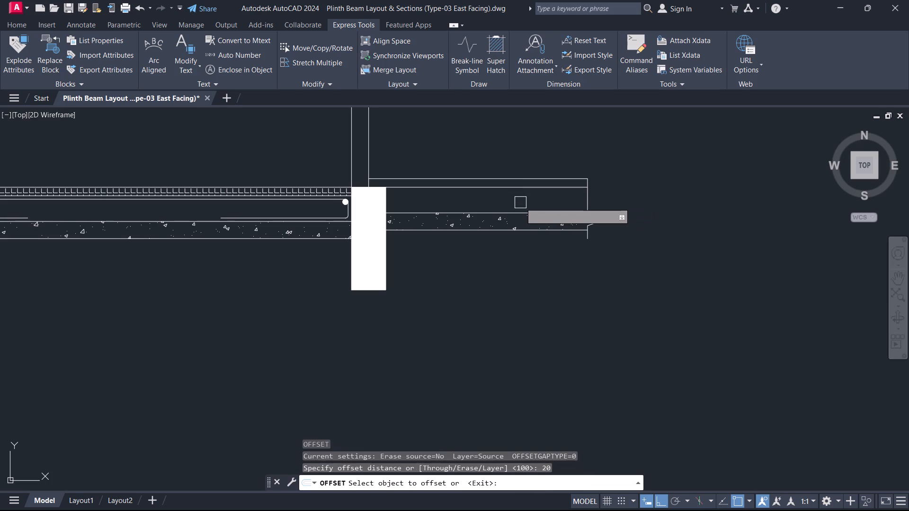
pyautogui.scroll(2, 488, 196)
pyautogui.click(502, 175)
pyautogui.click(475, 213)
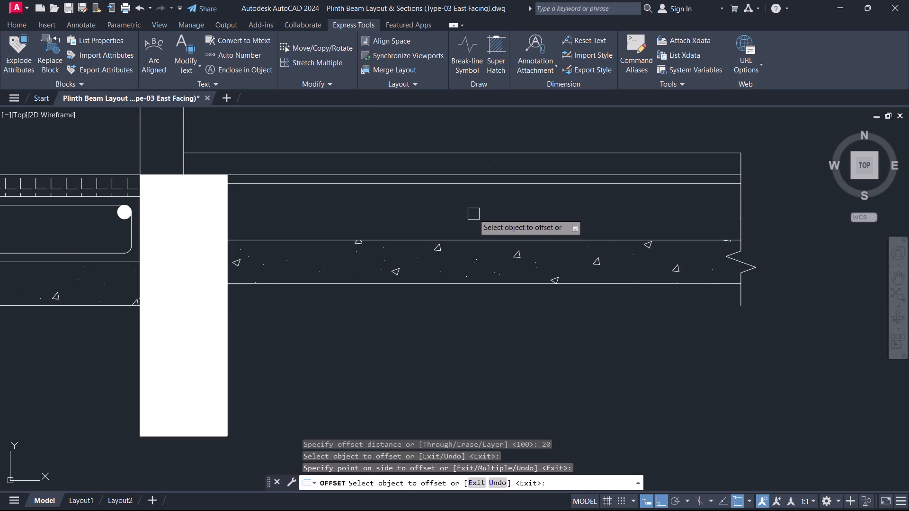
pyautogui.click(232, 211)
pyautogui.click(266, 209)
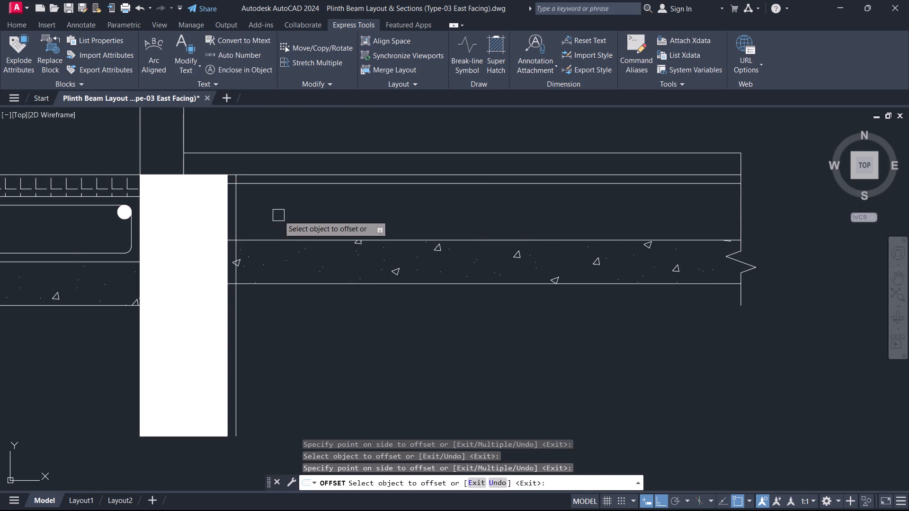
pyautogui.click(299, 236)
pyautogui.click(298, 231)
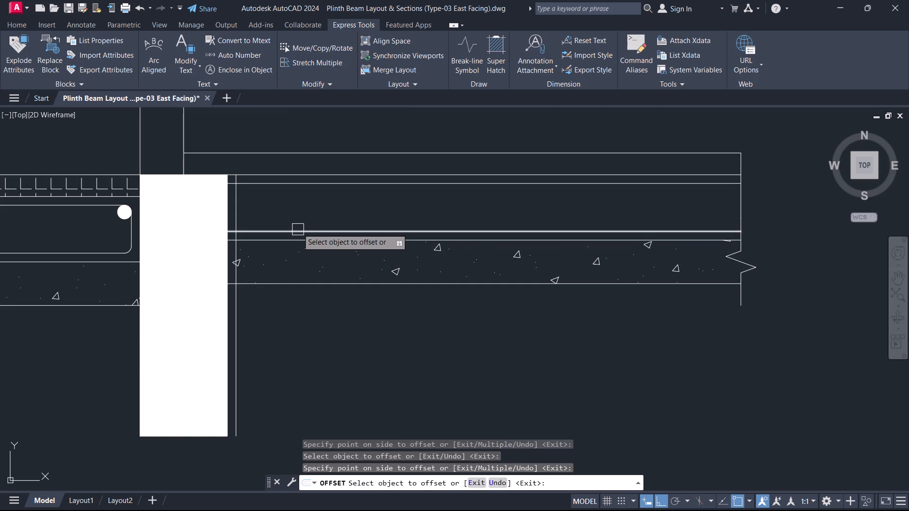
pyautogui.press('Escape')
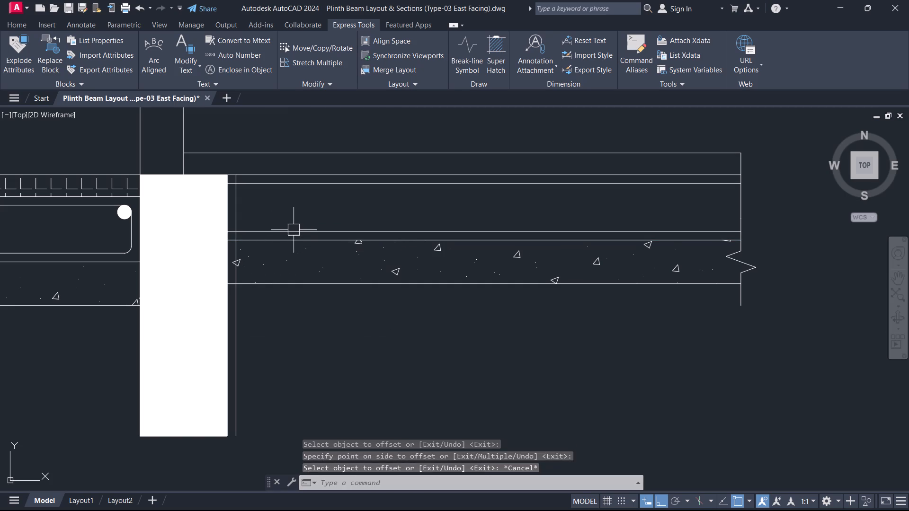
# Copy the filled bar circle beside the second beam to the far end of the outer slab, touching its upper offset line.
pyautogui.scroll(2, 130, 232)
pyautogui.moveTo(119, 221); pyautogui.dragTo(211, 276, button='middle')
pyautogui.scroll(1, 170, 255)
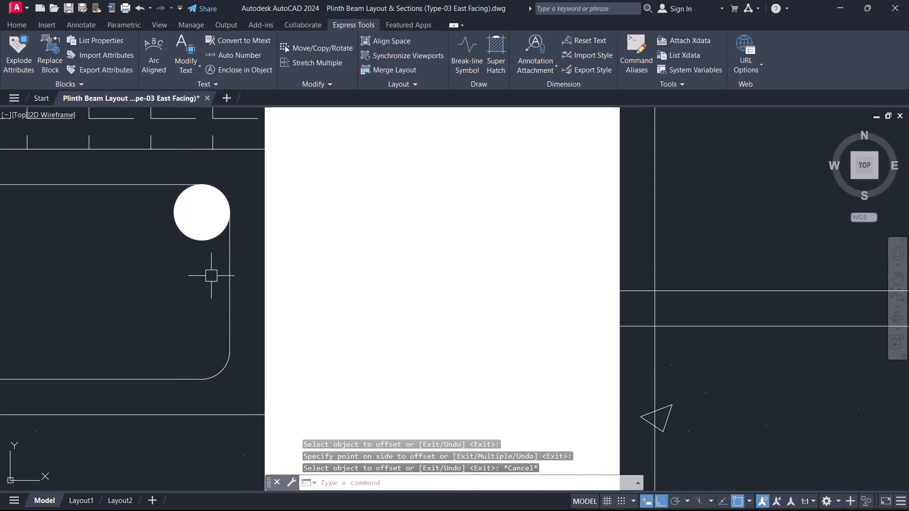
pyautogui.click(211, 276)
pyautogui.click(158, 236)
pyautogui.press('c')
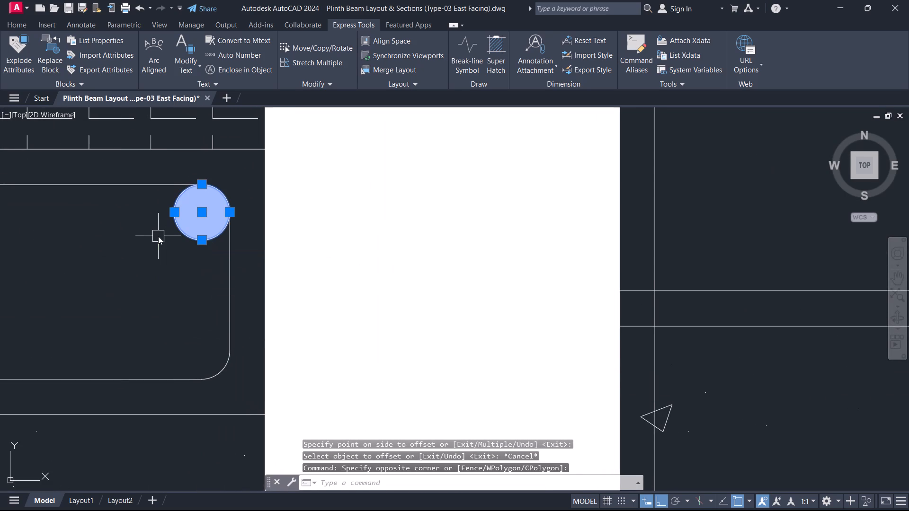
pyautogui.write('O')
pyautogui.press('space')
pyautogui.click(205, 186)
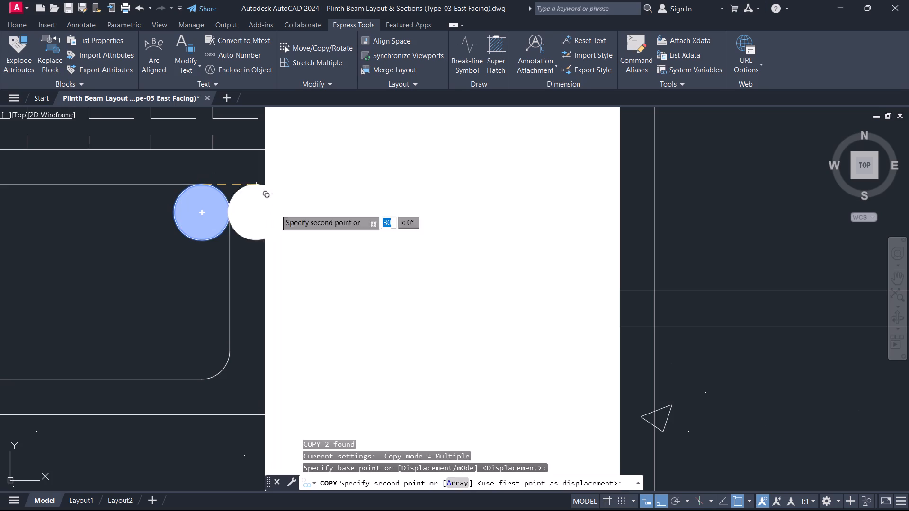
pyautogui.moveTo(647, 209); pyautogui.dragTo(255, 291, button='middle')
pyautogui.scroll(-3, 355, 292)
pyautogui.moveTo(758, 279); pyautogui.dragTo(140, 265, button='middle')
pyautogui.click(281, 255)
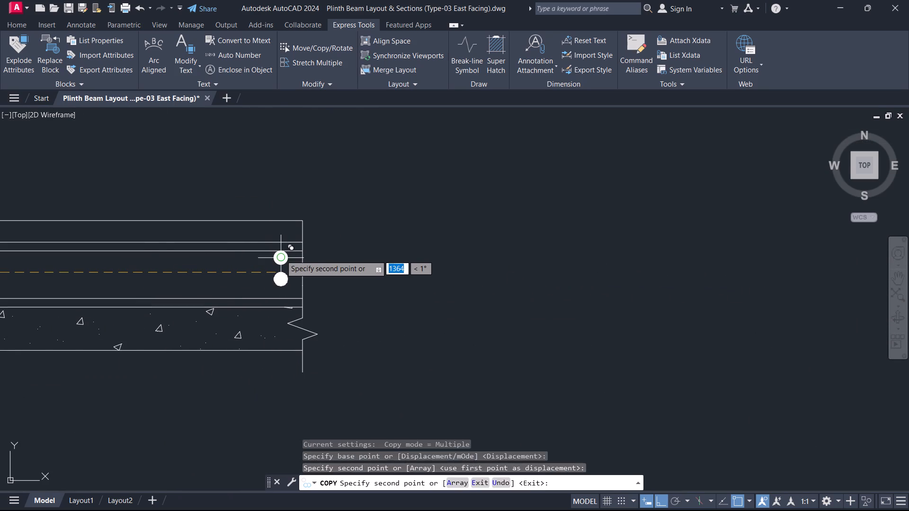
pyautogui.press('Escape')
# Copy the bar circle from the slab's far end to the second beam, against the vertical offset line.
pyautogui.scroll(4, 270, 262)
pyautogui.moveTo(354, 285); pyautogui.dragTo(344, 282)
pyautogui.click(270, 237)
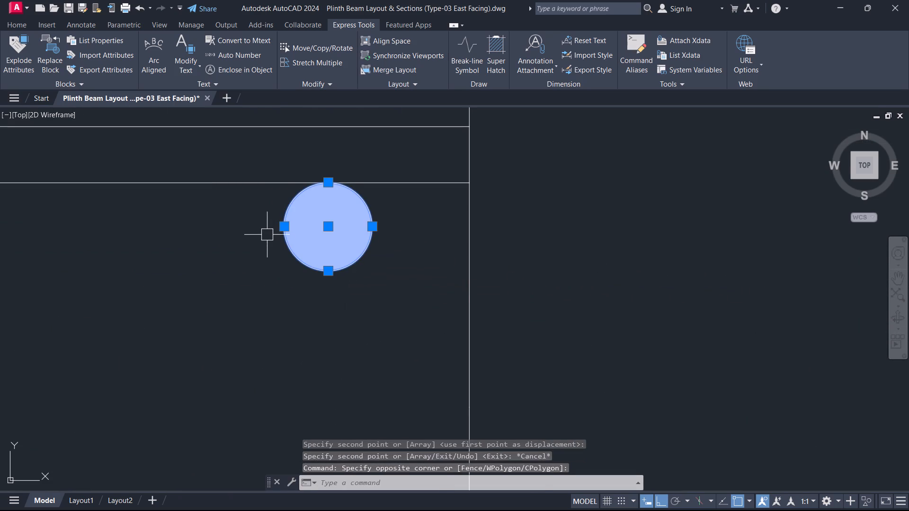
pyautogui.press('c')
pyautogui.write('O')
pyautogui.press('space')
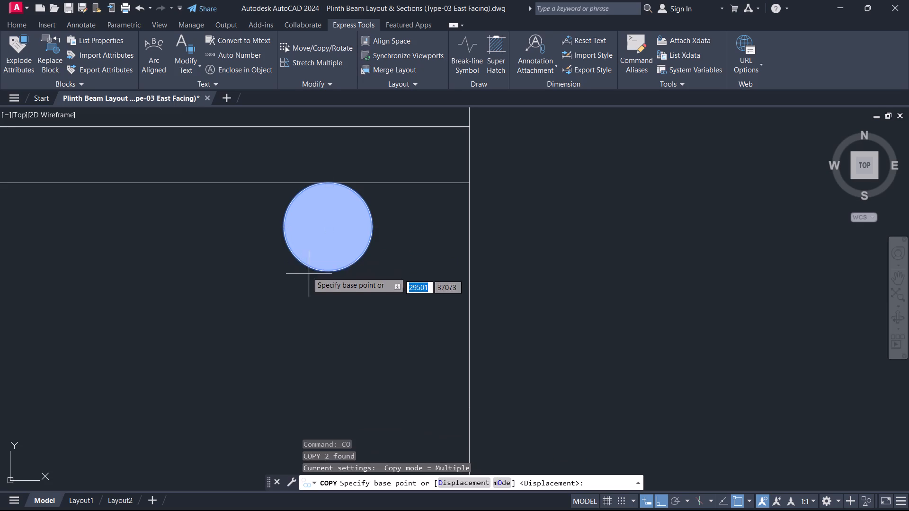
pyautogui.click(285, 230)
pyautogui.scroll(-3, 215, 251)
pyautogui.moveTo(213, 252); pyautogui.dragTo(792, 282, button='middle')
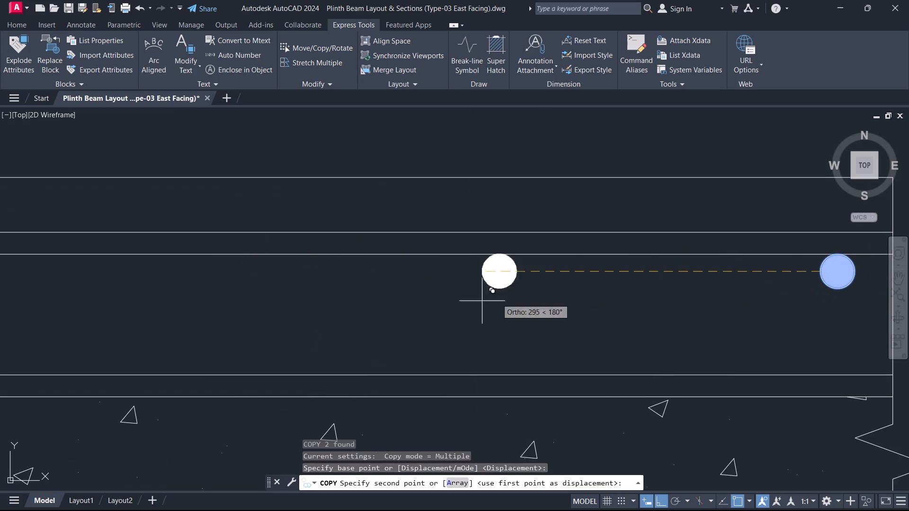
pyautogui.scroll(-3, 340, 315)
pyautogui.scroll(3, 182, 313)
pyautogui.moveTo(178, 311); pyautogui.dragTo(381, 370, button='middle')
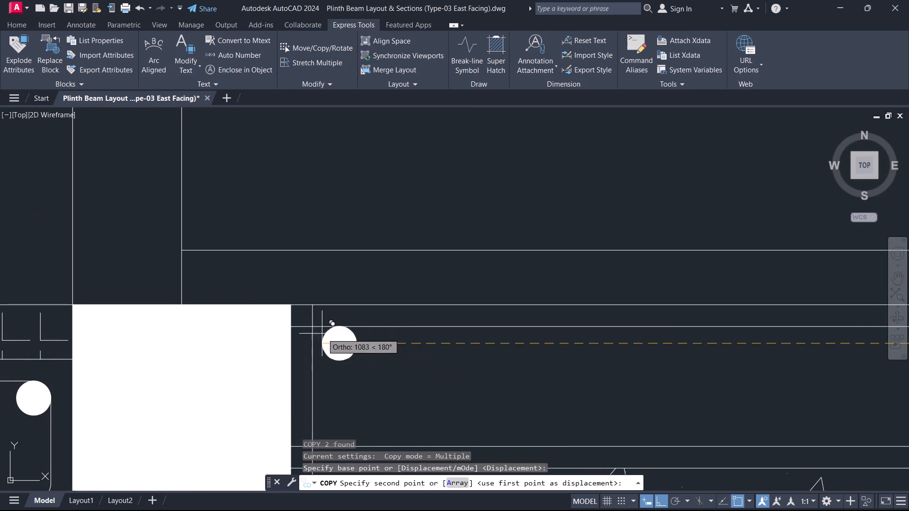
pyautogui.click(312, 345)
pyautogui.press('Escape')
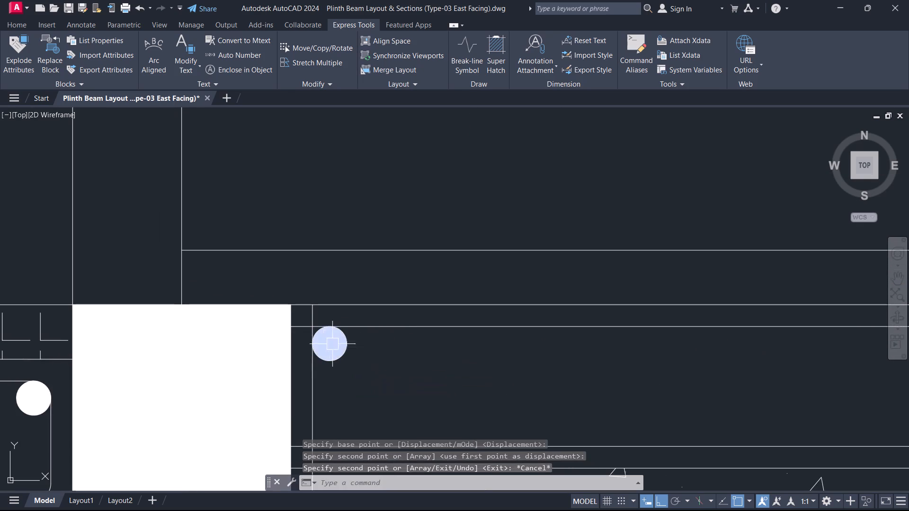
# Fillet the vertical offset line with the upper and lower offset lines beside the second beam at radius 16.
pyautogui.press('f')
pyautogui.press('space')
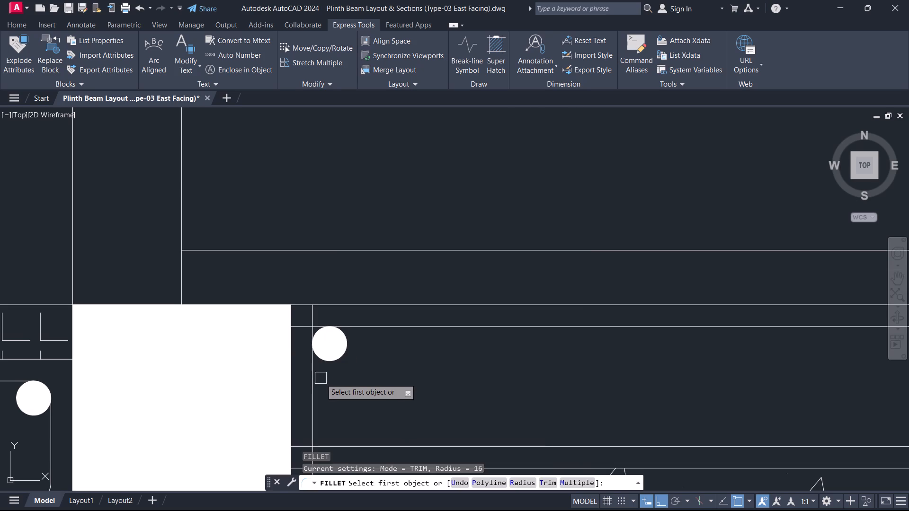
pyautogui.click(313, 381)
pyautogui.click(418, 326)
pyautogui.scroll(-2, 419, 351)
pyautogui.moveTo(419, 351); pyautogui.dragTo(396, 296, button='middle')
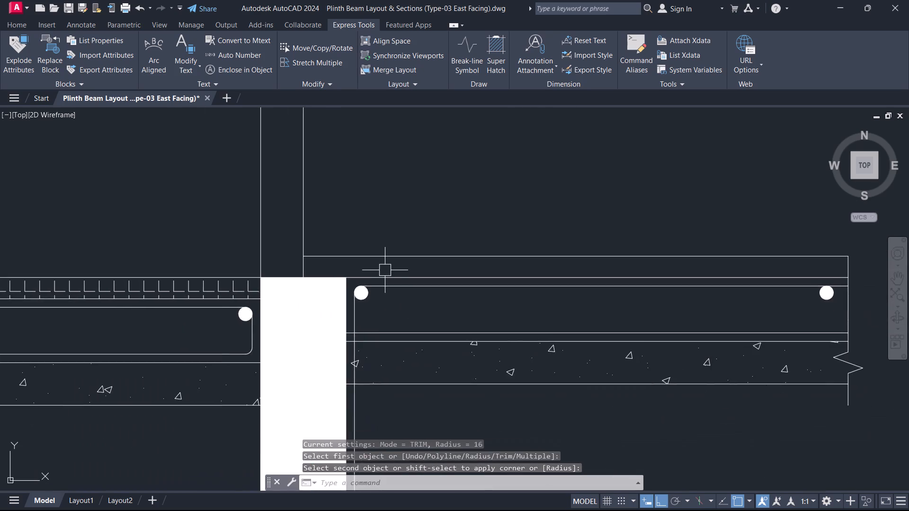
pyautogui.press('space')
pyautogui.scroll(3, 369, 309)
pyautogui.click(311, 326)
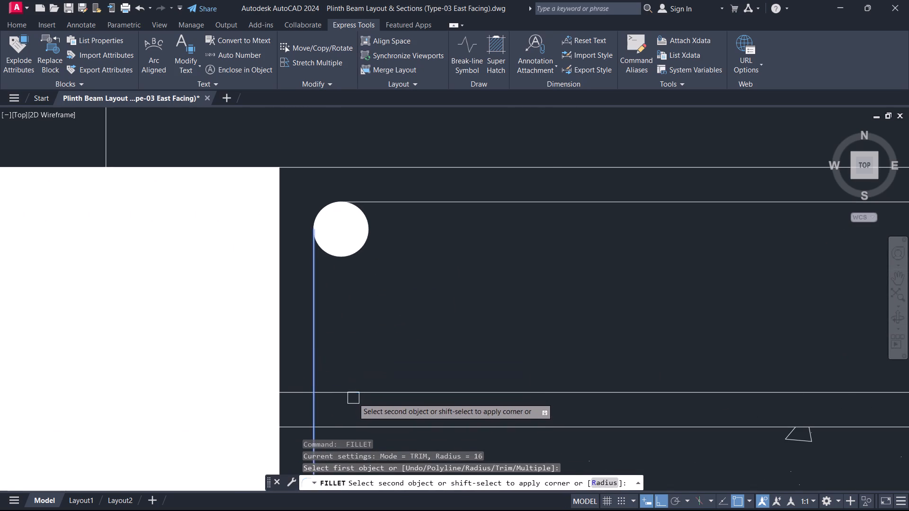
pyautogui.click(353, 393)
pyautogui.press('Escape')
pyautogui.scroll(-3, 468, 380)
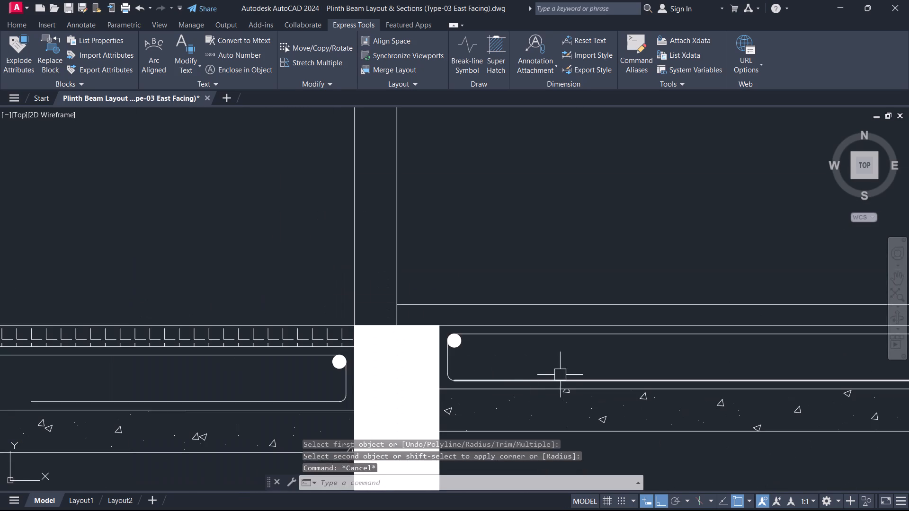
# Draw a short vertical cutting line across the lower bar line of the outer slab, a short distance beyond the second beam.
pyautogui.moveTo(570, 377); pyautogui.dragTo(512, 371, button='middle')
pyautogui.scroll(1, 570, 377)
pyautogui.scroll(-3, 521, 371)
pyautogui.scroll(3, 620, 371)
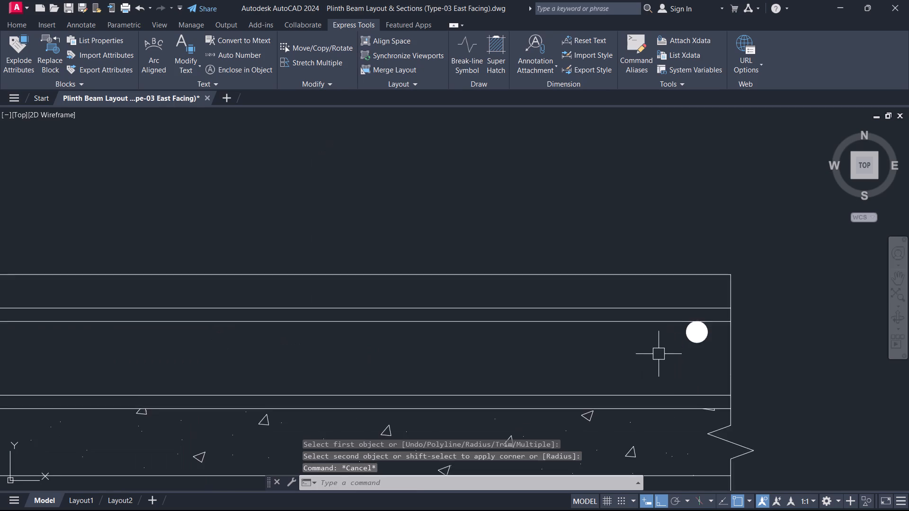
pyautogui.scroll(1, 659, 353)
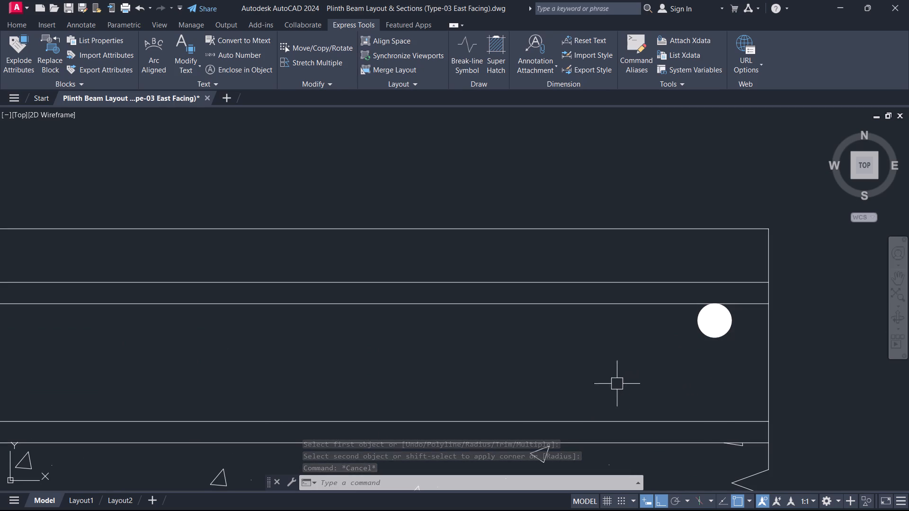
pyautogui.press('l')
pyautogui.press('space')
pyautogui.moveTo(464, 413); pyautogui.dragTo(628, 318, button='middle')
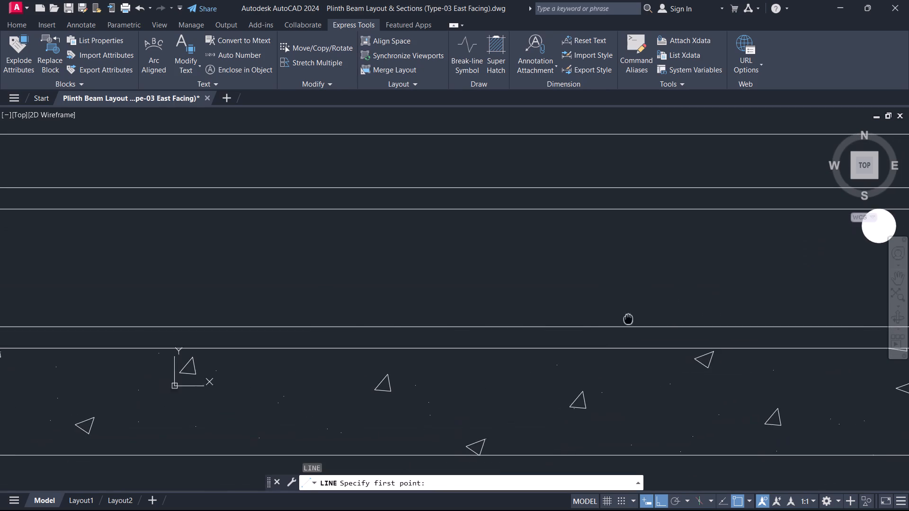
pyautogui.scroll(-3, 434, 323)
pyautogui.moveTo(421, 326); pyautogui.dragTo(624, 338, button='middle')
pyautogui.scroll(3, 604, 345)
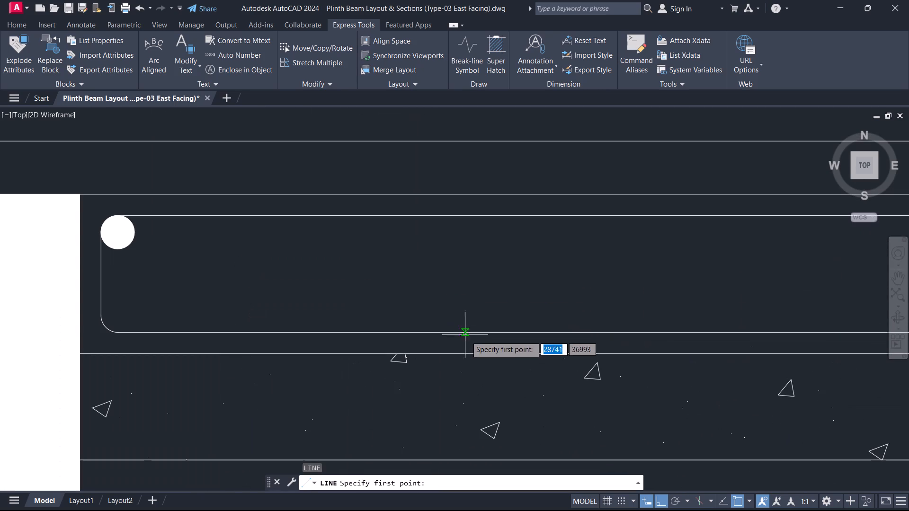
pyautogui.click(486, 343)
pyautogui.click(471, 305)
pyautogui.press('Escape')
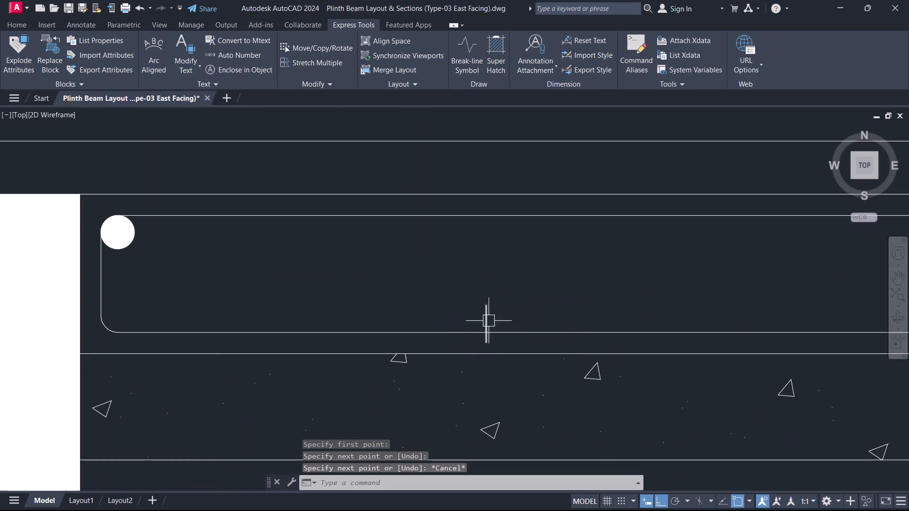
# Trim away the lower bar line beyond the cutting line and remove the cutting line's stubs.
pyautogui.write('TR')
pyautogui.press('space')
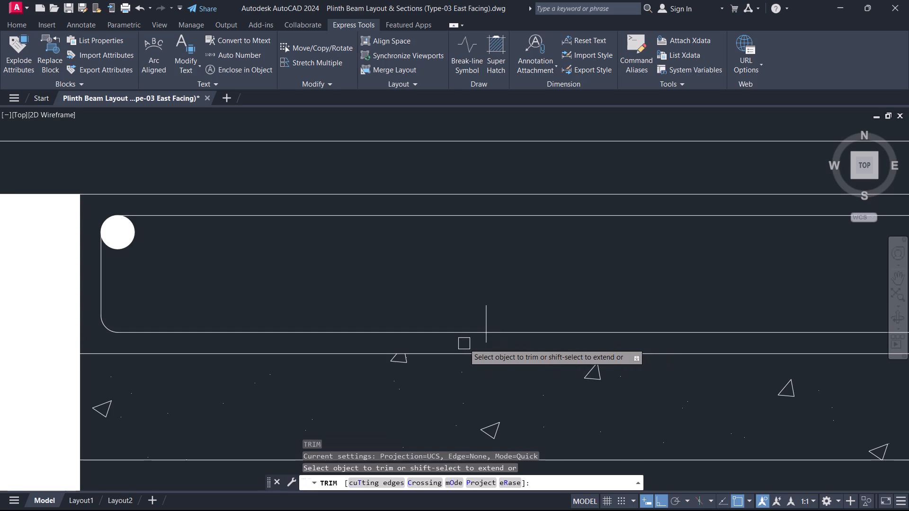
pyautogui.moveTo(467, 343); pyautogui.dragTo(508, 342)
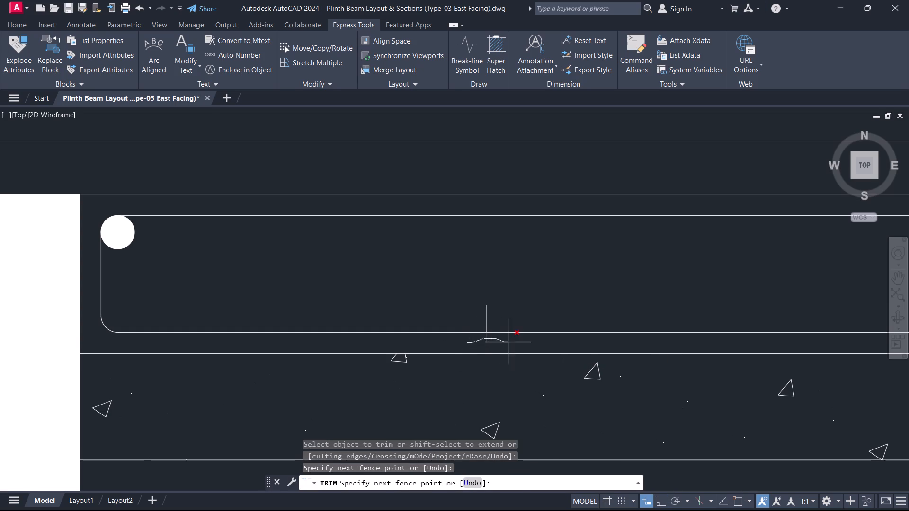
pyautogui.moveTo(508, 342); pyautogui.dragTo(524, 316)
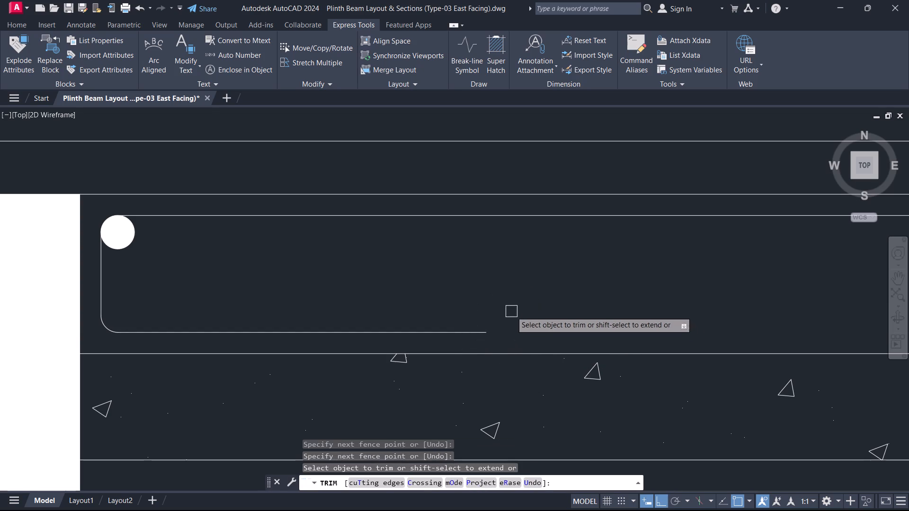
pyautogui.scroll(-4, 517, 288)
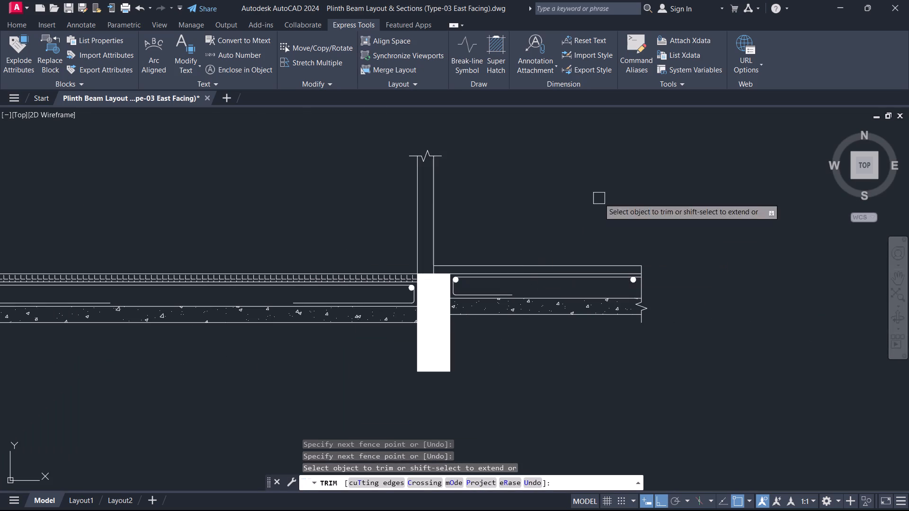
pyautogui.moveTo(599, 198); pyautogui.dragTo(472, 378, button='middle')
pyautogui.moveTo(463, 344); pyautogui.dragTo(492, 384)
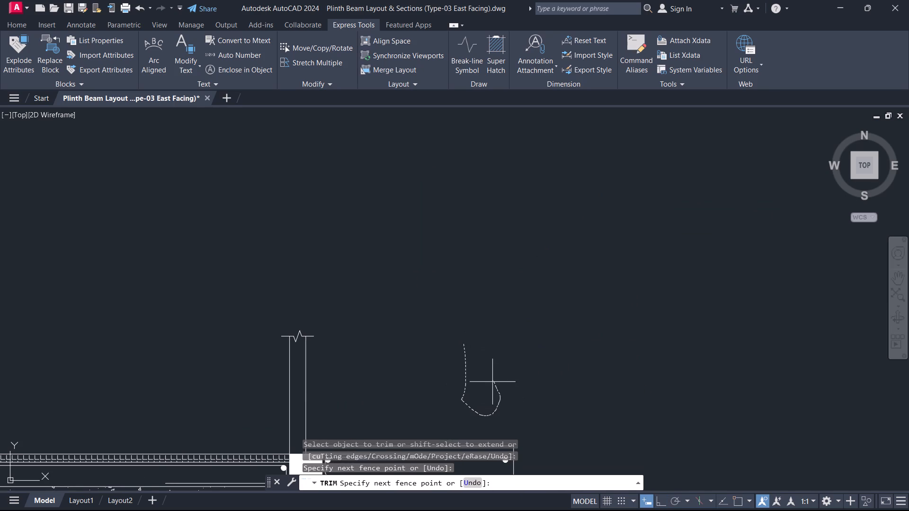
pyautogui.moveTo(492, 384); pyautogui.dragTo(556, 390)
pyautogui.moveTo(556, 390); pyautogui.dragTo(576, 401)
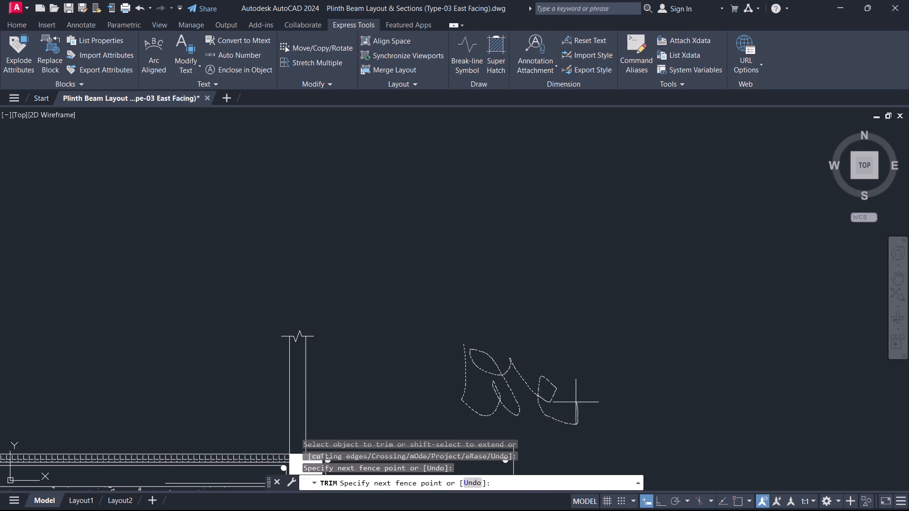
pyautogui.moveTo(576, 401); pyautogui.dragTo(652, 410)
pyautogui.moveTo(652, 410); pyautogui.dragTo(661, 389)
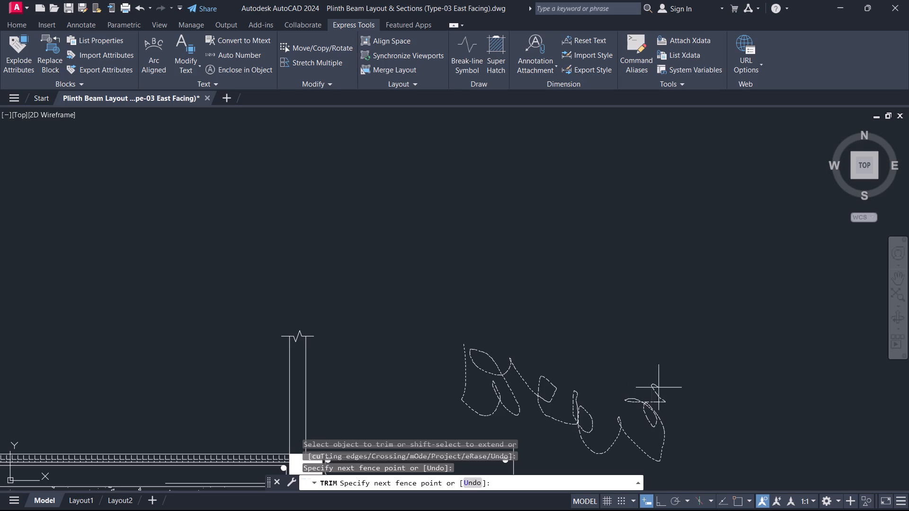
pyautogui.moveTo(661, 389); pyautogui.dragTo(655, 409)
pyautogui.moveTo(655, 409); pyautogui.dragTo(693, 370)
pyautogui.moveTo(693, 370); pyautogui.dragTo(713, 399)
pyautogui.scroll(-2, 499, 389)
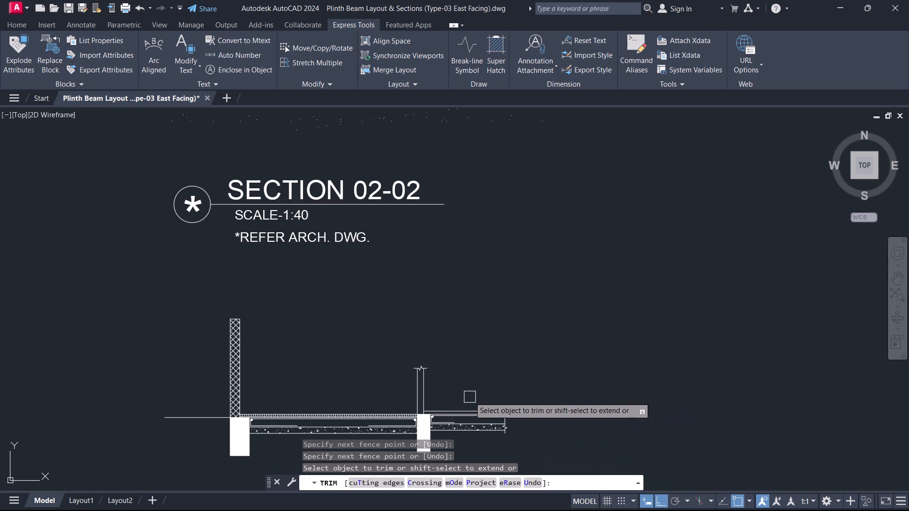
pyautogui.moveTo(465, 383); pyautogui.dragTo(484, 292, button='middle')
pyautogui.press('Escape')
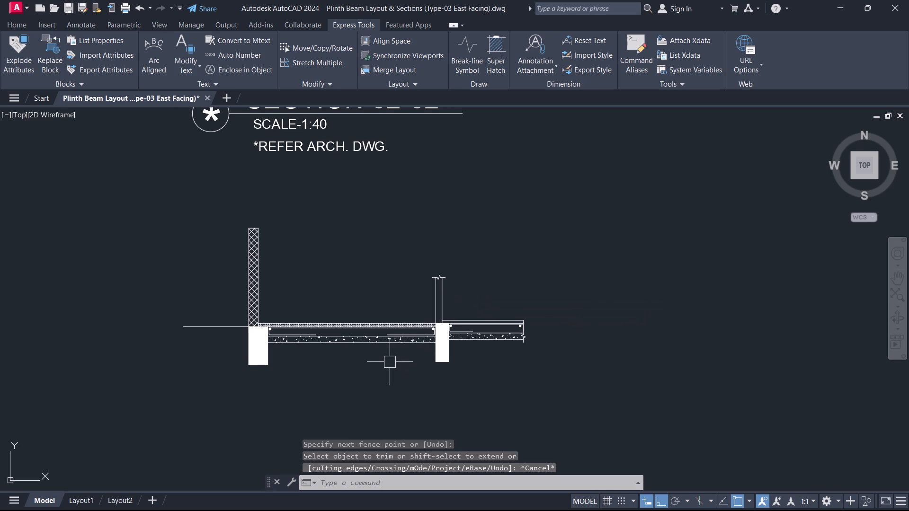
# Hatch the thin floor-finish strip above the outer slab, beyond the second beam, with the ANGLE pattern at scale 5.
pyautogui.scroll(4, 433, 346)
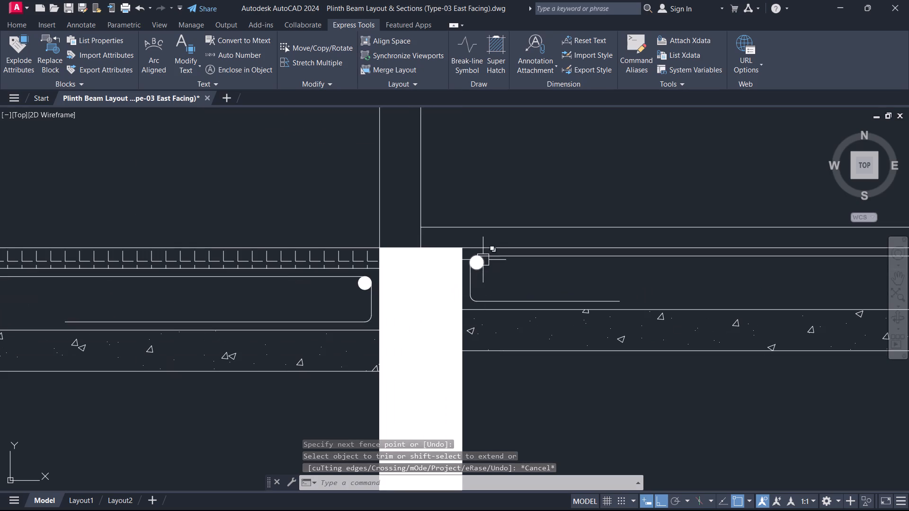
pyautogui.press('h')
pyautogui.press('space')
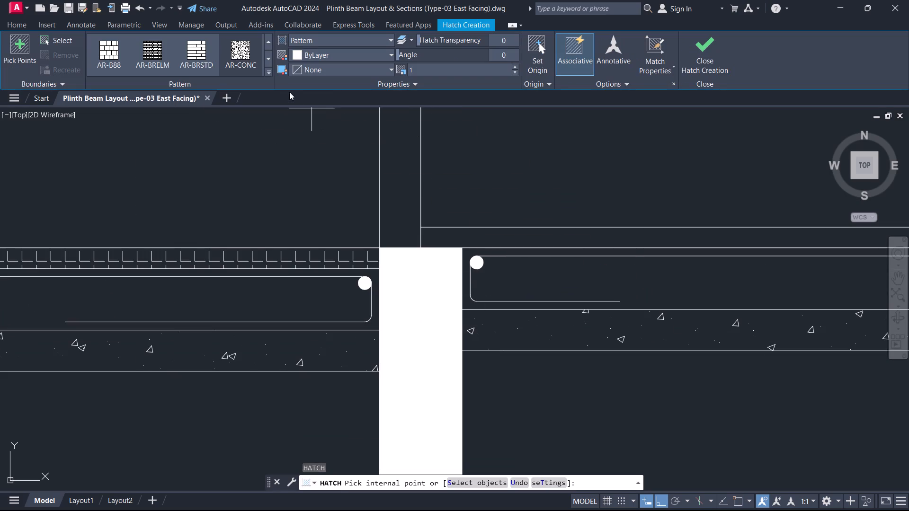
pyautogui.click(265, 75)
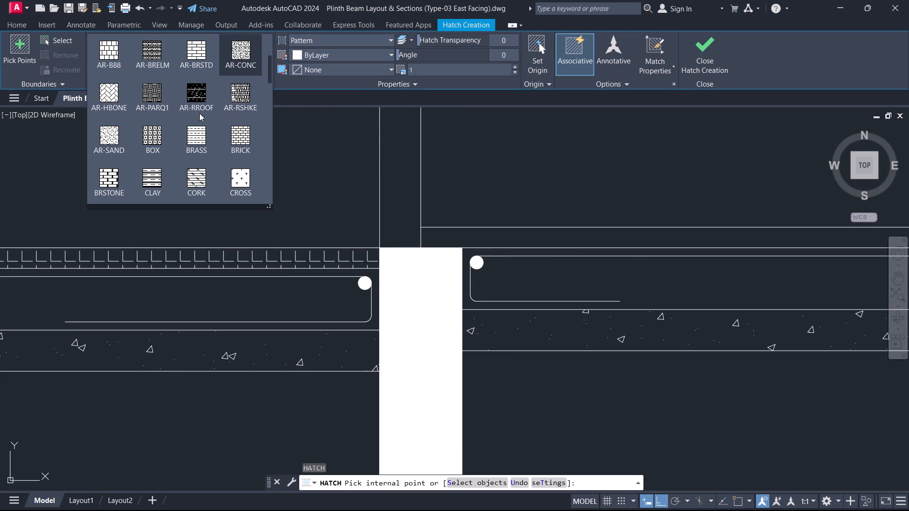
pyautogui.scroll(2, 179, 150)
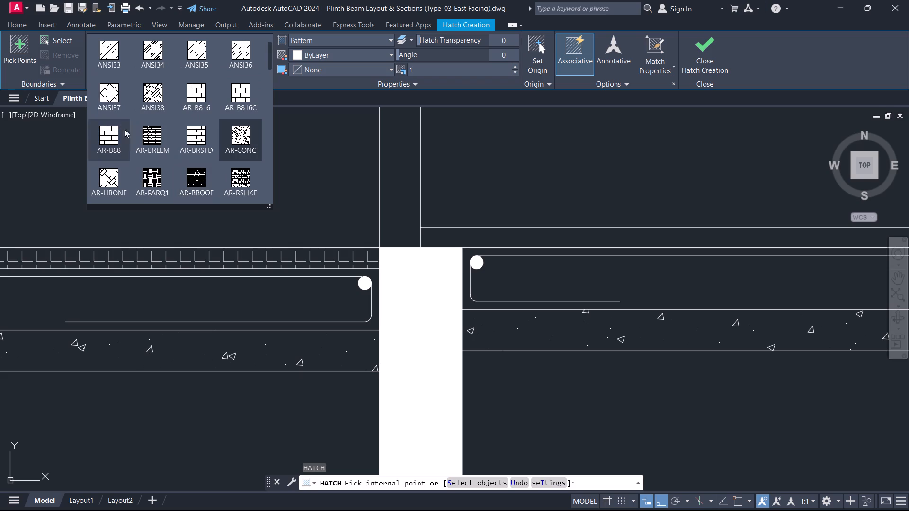
pyautogui.click(109, 97)
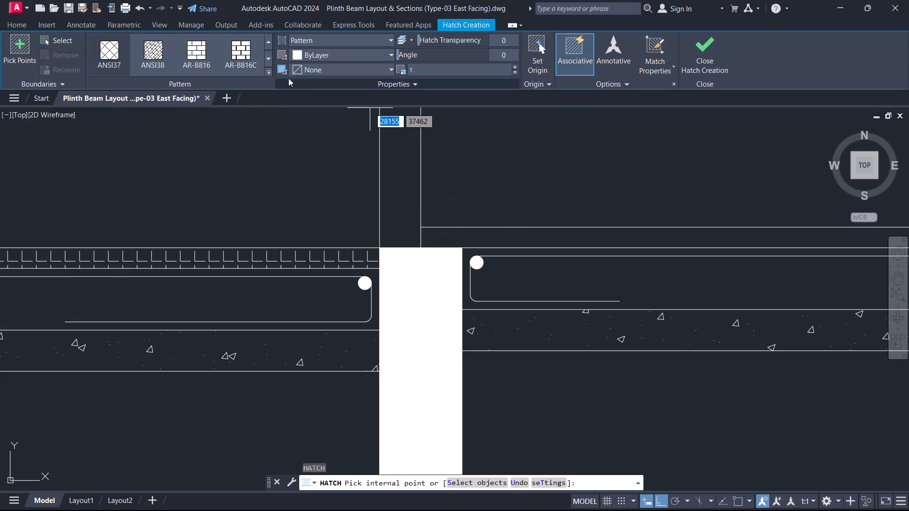
pyautogui.click(268, 73)
pyautogui.scroll(5, 244, 132)
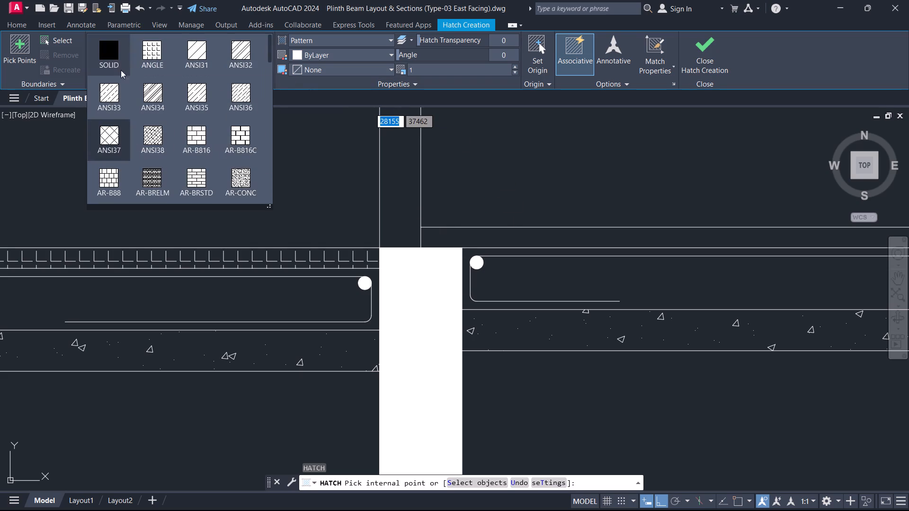
pyautogui.click(141, 53)
pyautogui.click(476, 239)
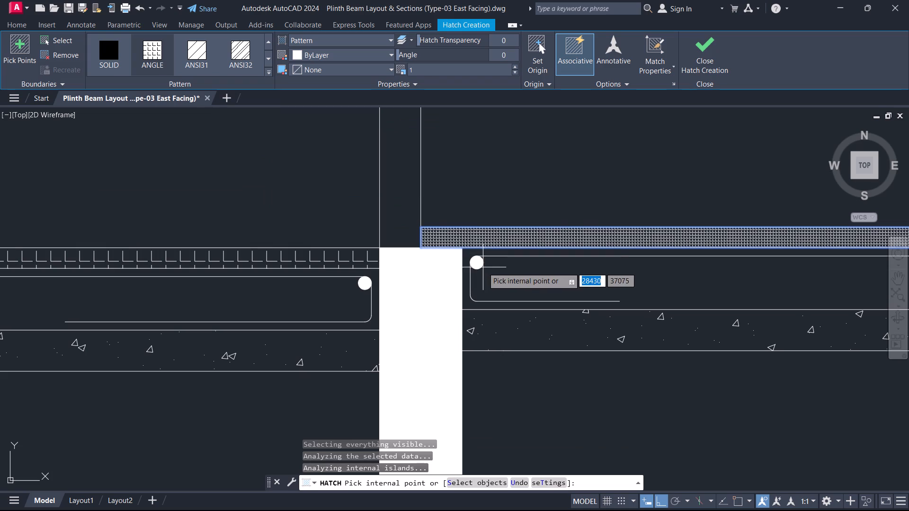
pyautogui.click(448, 72)
pyautogui.press('5')
pyautogui.press('Return')
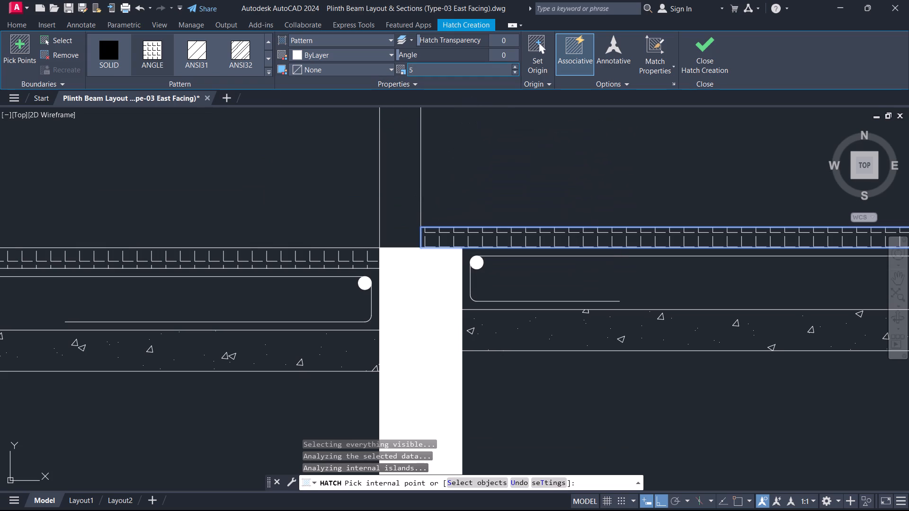
pyautogui.click(689, 44)
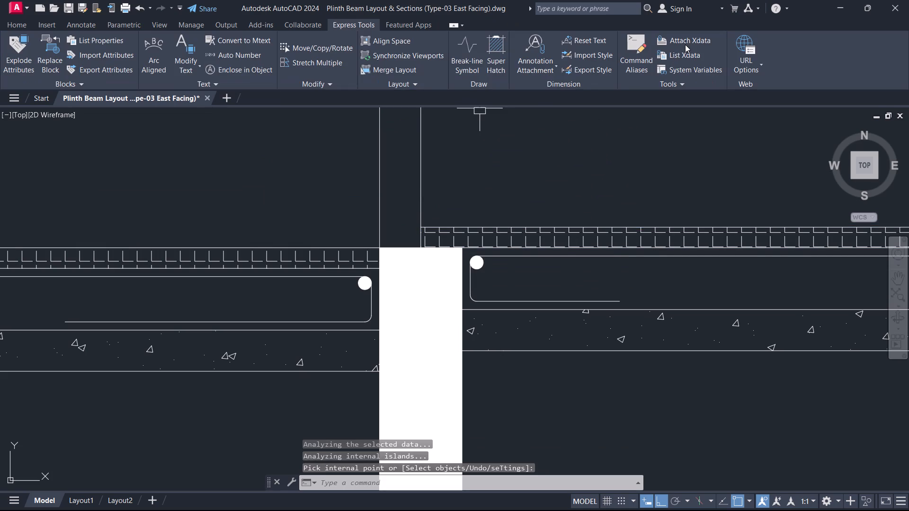
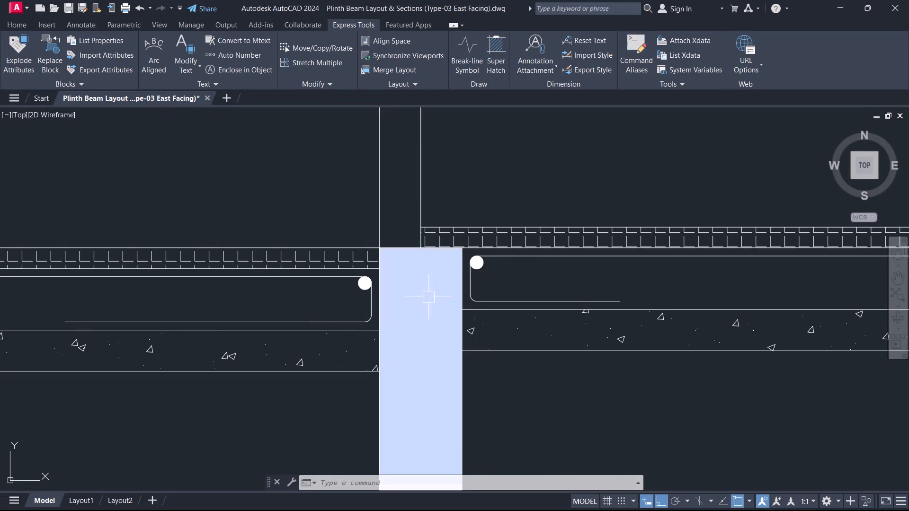
# Examine the section detail from the outer slab and second beam back to the hatched wall on the first beam.
pyautogui.scroll(-3, 308, 326)
pyautogui.moveTo(305, 322); pyautogui.dragTo(486, 300, button='middle')
pyautogui.scroll(2, 486, 300)
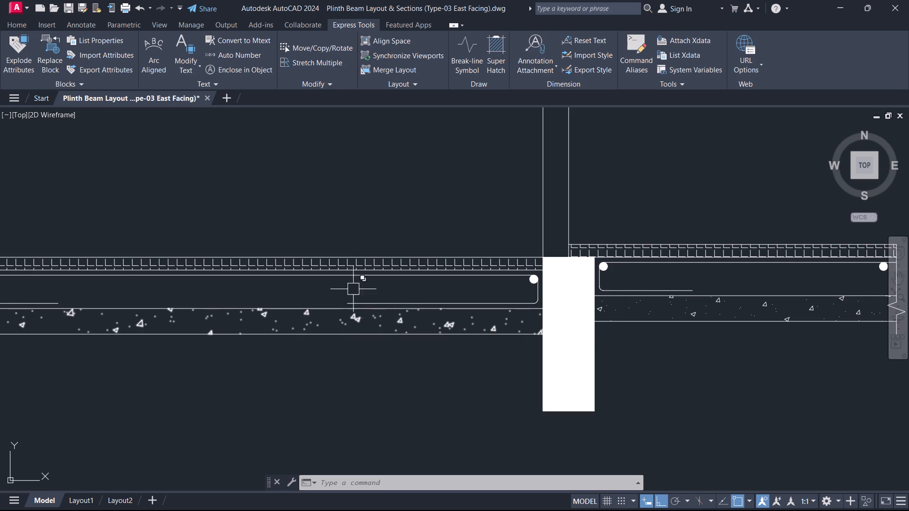
pyautogui.scroll(-1, 391, 230)
pyautogui.middleClick(214, 190)
pyautogui.scroll(-2, 213, 191)
pyautogui.scroll(2, 217, 190)
pyautogui.moveTo(217, 190); pyautogui.dragTo(234, 203, button='middle')
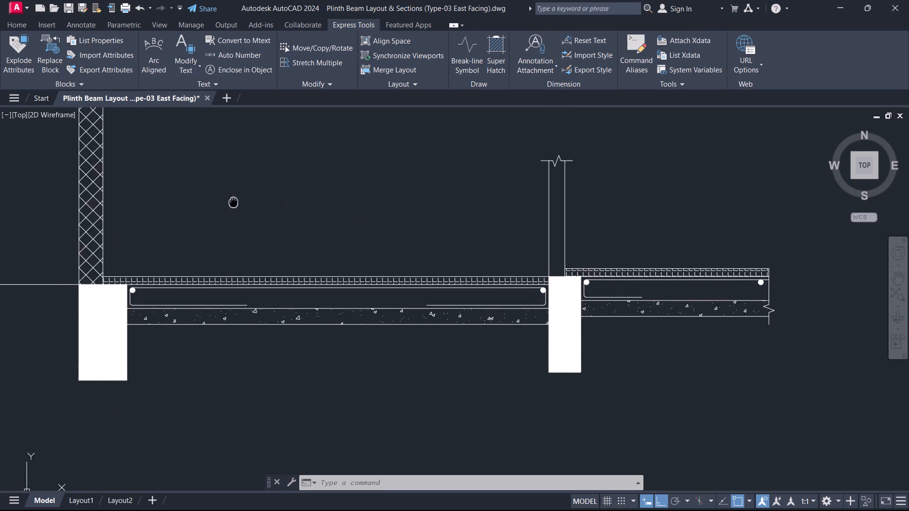
pyautogui.moveTo(234, 203); pyautogui.dragTo(440, 251, button='middle')
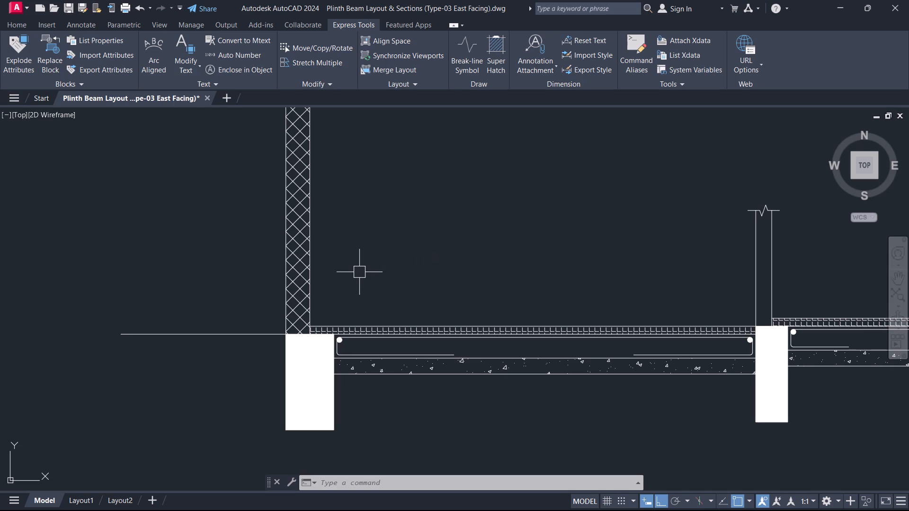
pyautogui.moveTo(456, 229); pyautogui.dragTo(443, 223, button='middle')
pyautogui.scroll(1, 456, 229)
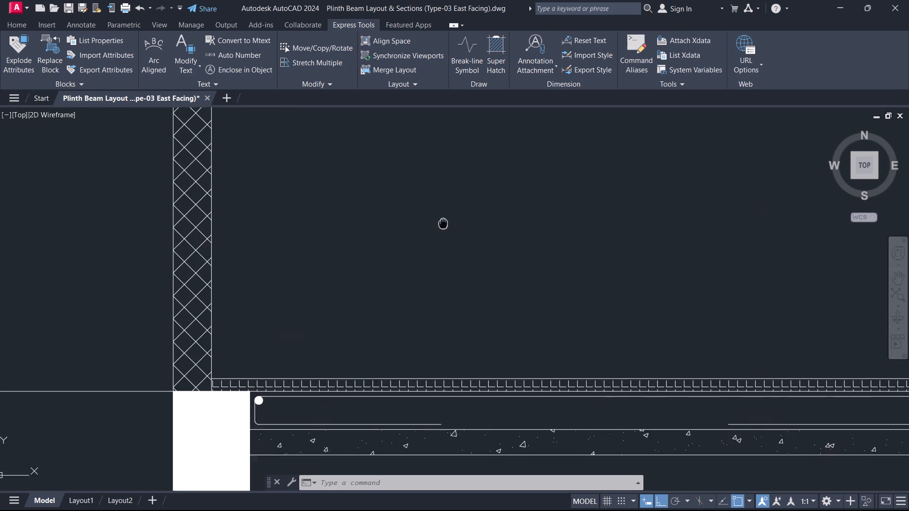
pyautogui.moveTo(443, 223); pyautogui.dragTo(426, 218, button='middle')
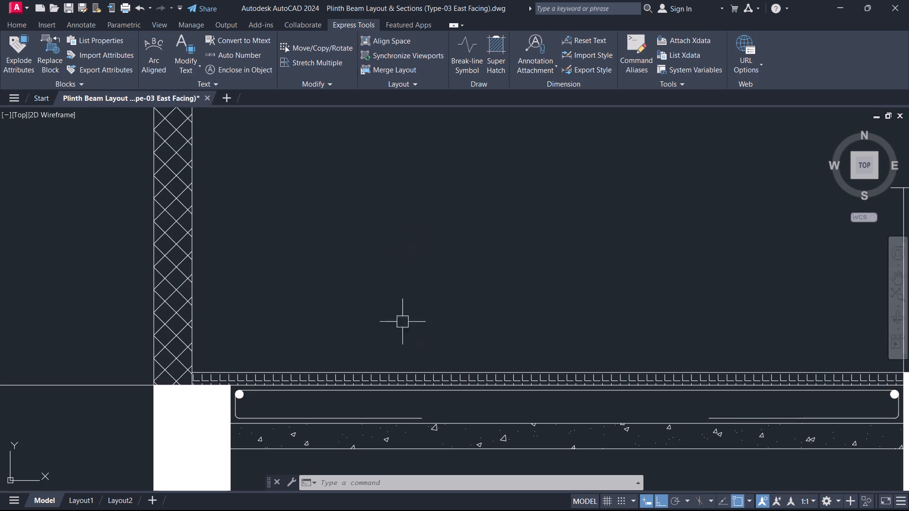
pyautogui.scroll(-2, 316, 268)
pyautogui.moveTo(298, 264); pyautogui.dragTo(426, 316, button='middle')
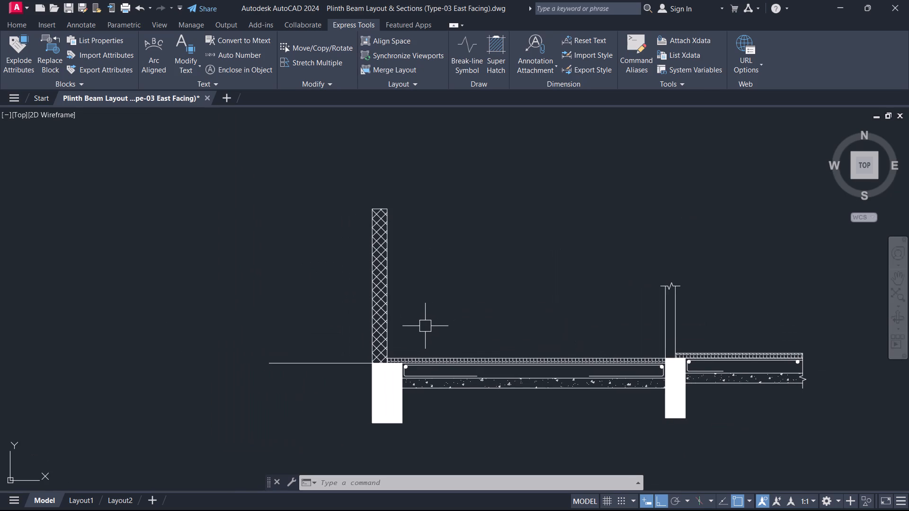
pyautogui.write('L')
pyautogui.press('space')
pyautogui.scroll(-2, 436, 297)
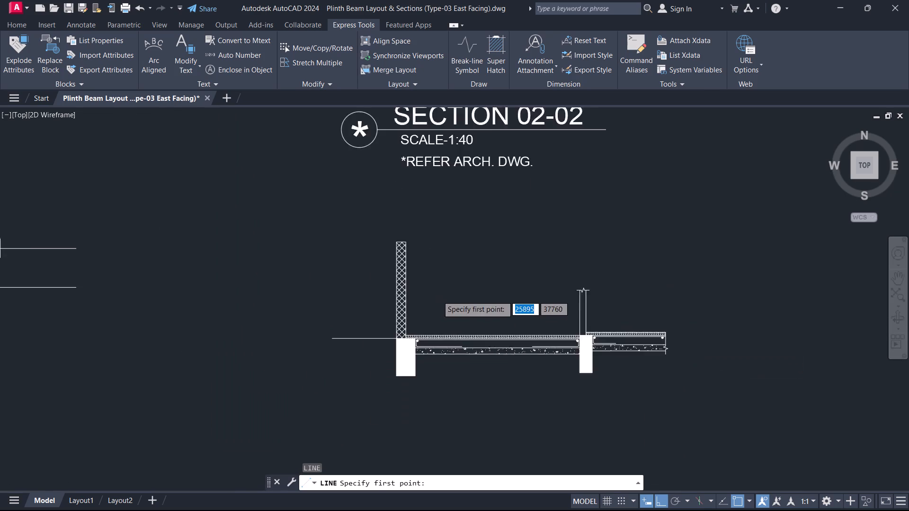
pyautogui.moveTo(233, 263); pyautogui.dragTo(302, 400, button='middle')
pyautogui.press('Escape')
# Copy the PLINTH BEAM leader arrow from Section 02-02 into the open space above the slab of the new section.
pyautogui.scroll(2, 544, 220)
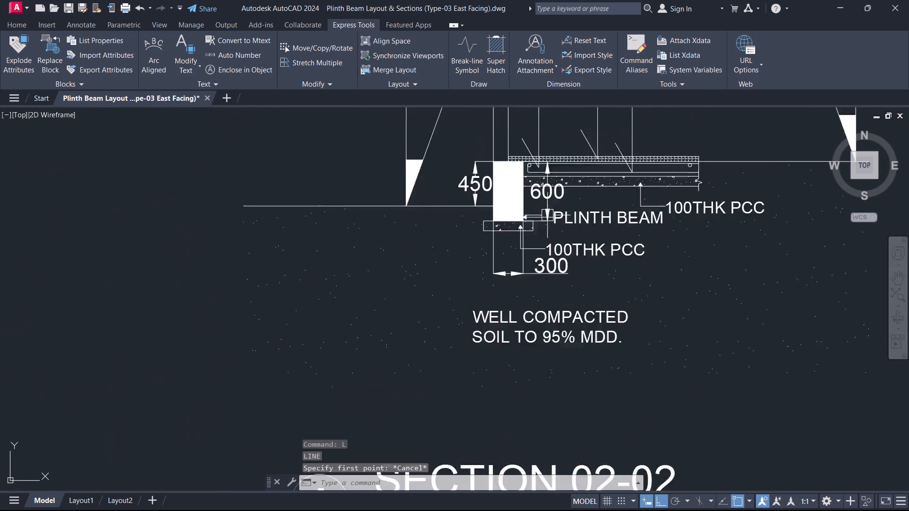
pyautogui.scroll(6, 547, 215)
pyautogui.moveTo(447, 216); pyautogui.dragTo(436, 210)
pyautogui.click(309, 155)
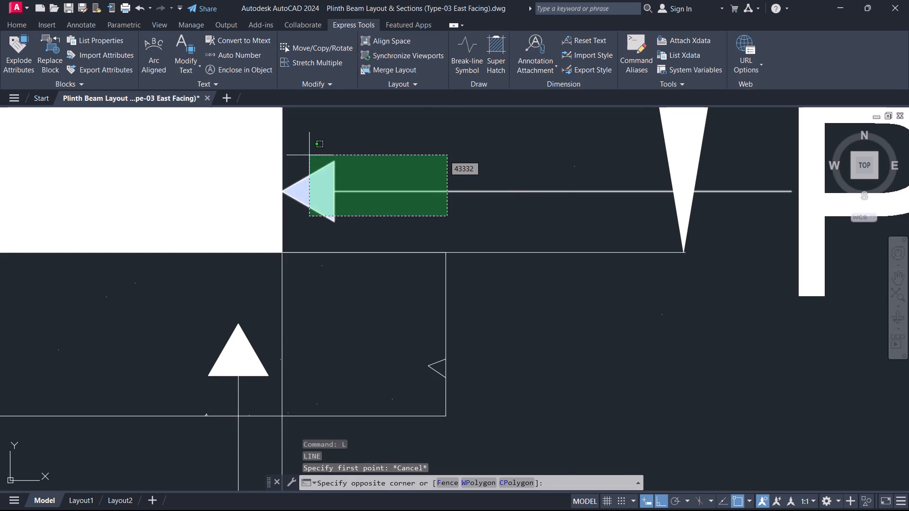
pyautogui.write('CO')
pyautogui.press('space')
pyautogui.click(371, 210)
pyautogui.scroll(-2, 383, 254)
pyautogui.scroll(2, 384, 256)
pyautogui.scroll(-2, 386, 257)
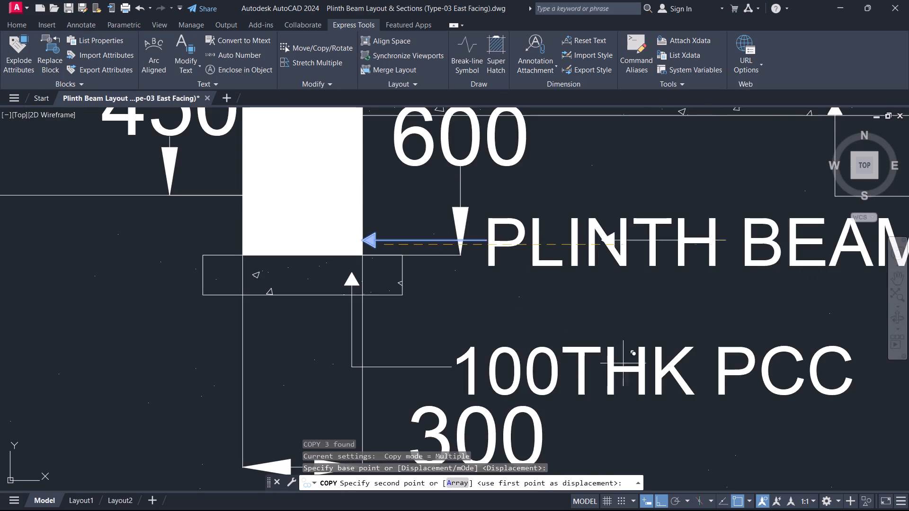
pyautogui.scroll(-2, 693, 335)
pyautogui.scroll(1, 594, 317)
pyautogui.scroll(-3, 575, 311)
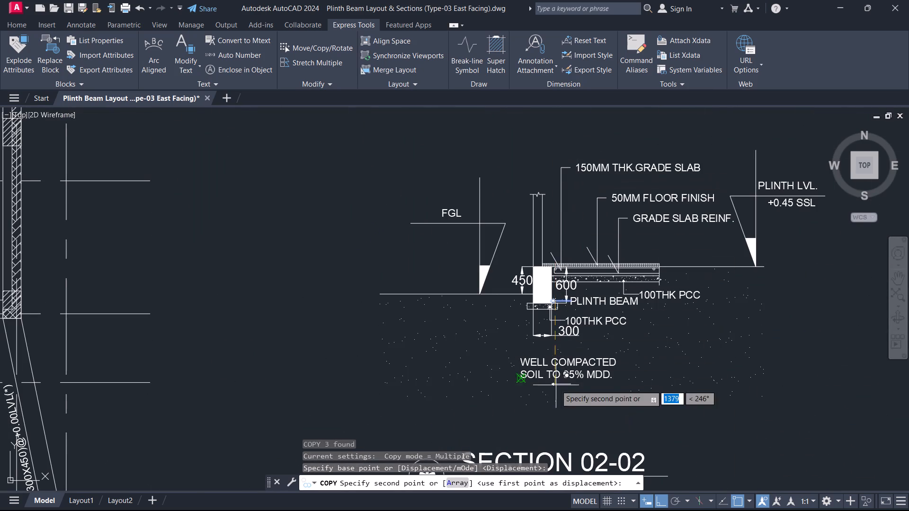
pyautogui.moveTo(553, 386); pyautogui.dragTo(576, 49, button='middle')
pyautogui.click(560, 268)
pyautogui.press('Escape')
# Mirror the copied leader arrow about a vertical line beside its tip, keeping the source arrow.
pyautogui.moveTo(609, 283); pyautogui.dragTo(604, 279)
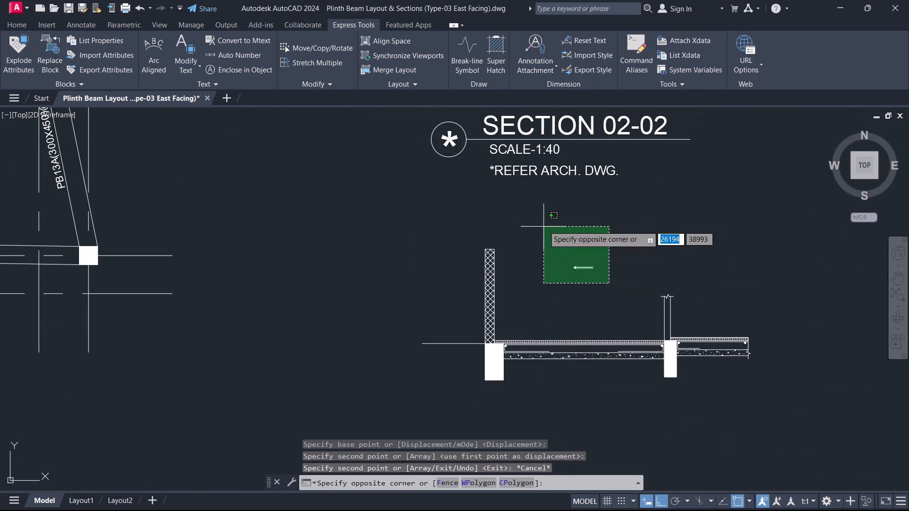
pyautogui.click(544, 226)
pyautogui.write('MI')
pyautogui.press('space')
pyautogui.scroll(2, 585, 273)
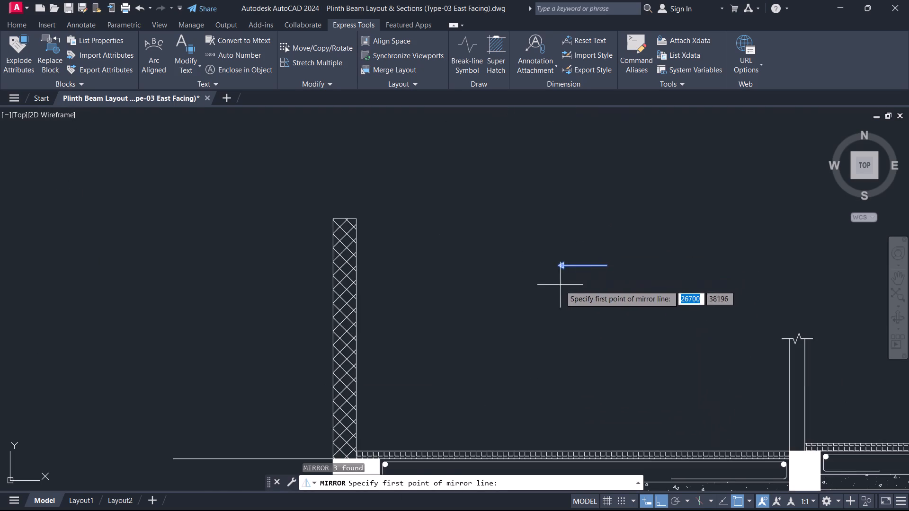
pyautogui.scroll(1, 548, 307)
pyautogui.click(545, 311)
pyautogui.click(535, 159)
pyautogui.moveTo(559, 201); pyautogui.dragTo(535, 163)
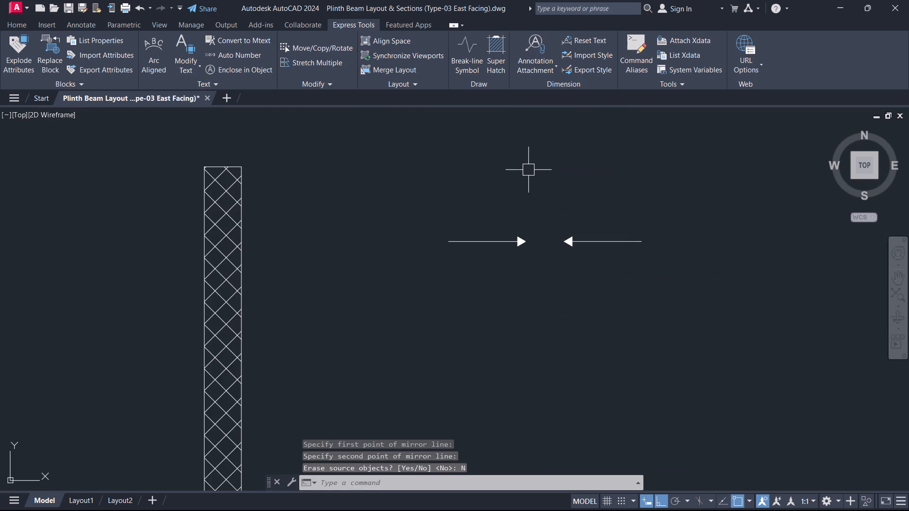
# Delete the original arrow that points toward the hatched wall, keeping the mirrored one.
pyautogui.moveTo(635, 282); pyautogui.dragTo(619, 261)
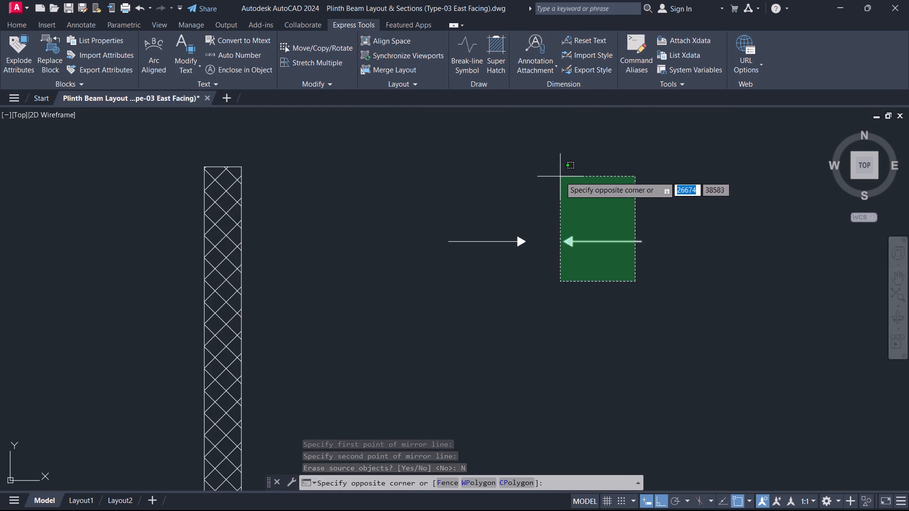
pyautogui.click(560, 176)
pyautogui.press('Delete')
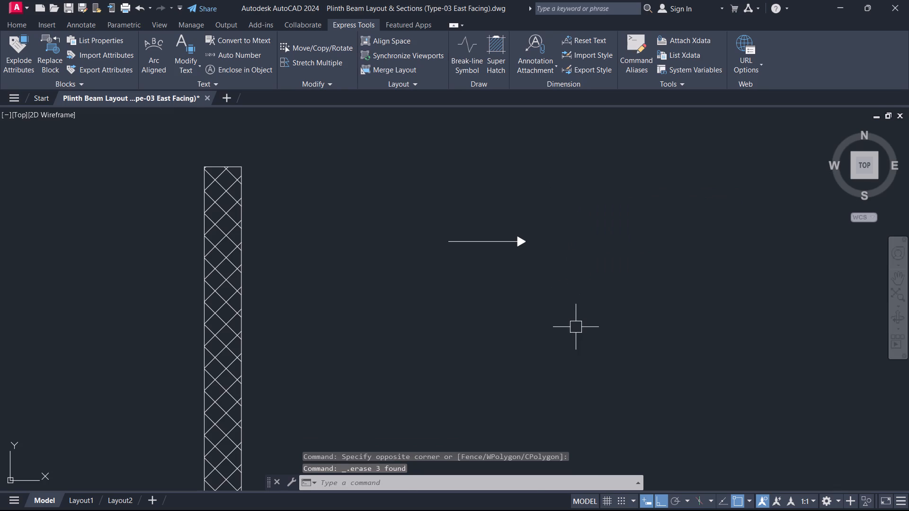
# Move the mirrored arrow so its tip touches the outer face of the hatched wall.
pyautogui.moveTo(575, 326); pyautogui.dragTo(563, 309)
pyautogui.click(504, 173)
pyautogui.write('M')
pyautogui.press('space')
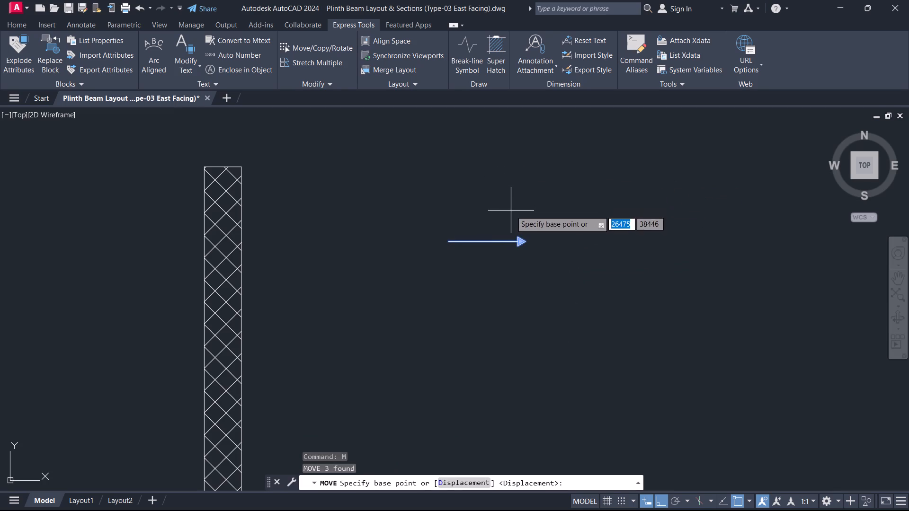
pyautogui.click(524, 242)
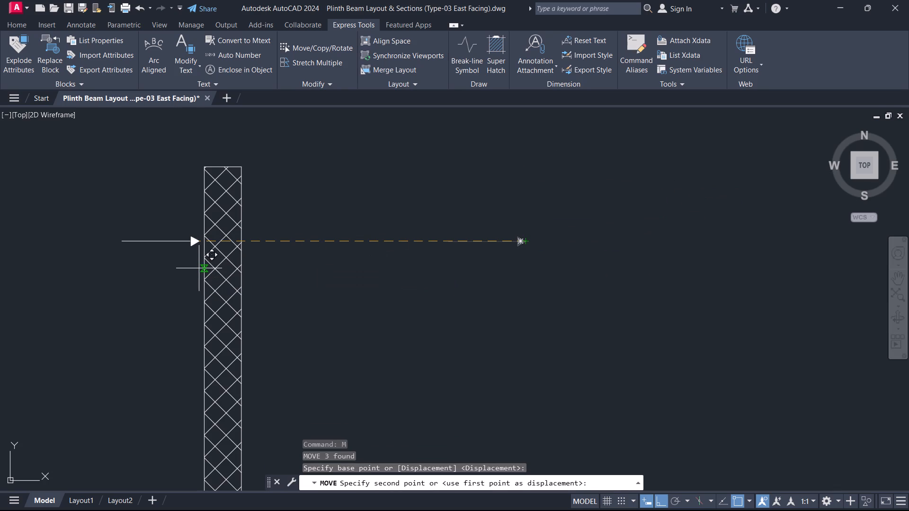
pyautogui.click(199, 268)
pyautogui.press('Escape')
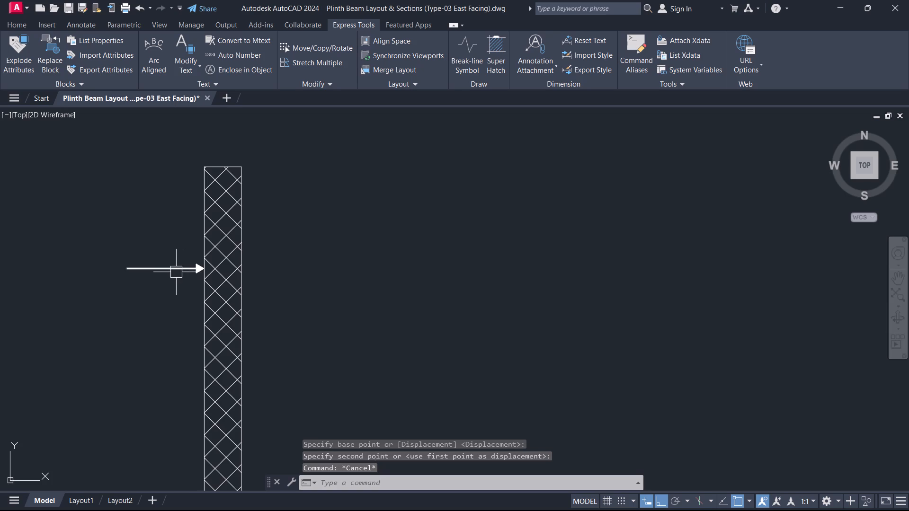
# Stretch the tail of the leader line horizontally farther away from the hatched wall.
pyautogui.click(176, 272)
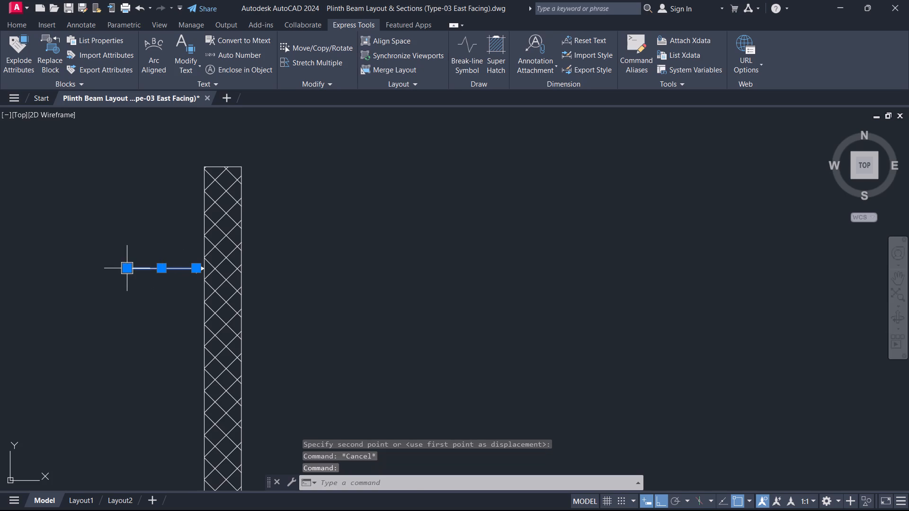
pyautogui.click(131, 269)
pyautogui.scroll(1, 118, 267)
pyautogui.scroll(-3, 118, 267)
pyautogui.moveTo(122, 270); pyautogui.dragTo(215, 275, button='middle')
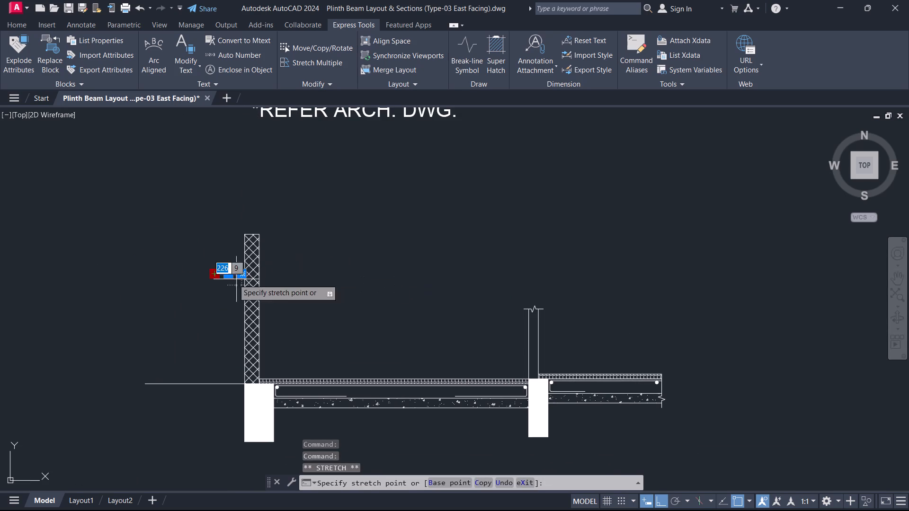
pyautogui.click(186, 276)
pyautogui.press('Escape')
# Copy the 100THK PCC label below the plinth beam in Section 02-02 to the tail of the hatched wall's leader, with Ortho off.
pyautogui.moveTo(223, 292); pyautogui.dragTo(267, 295, button='middle')
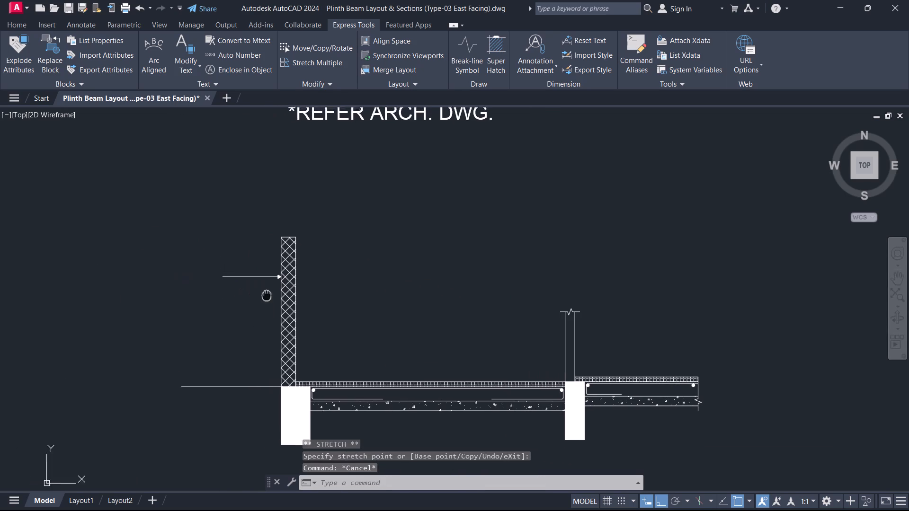
pyautogui.moveTo(267, 295); pyautogui.dragTo(308, 296, button='middle')
pyautogui.moveTo(329, 296); pyautogui.dragTo(355, 294, button='middle')
pyautogui.scroll(1, 358, 293)
pyautogui.scroll(-1, 358, 293)
pyautogui.scroll(-2, 372, 193)
pyautogui.moveTo(373, 193); pyautogui.dragTo(353, 226, button='middle')
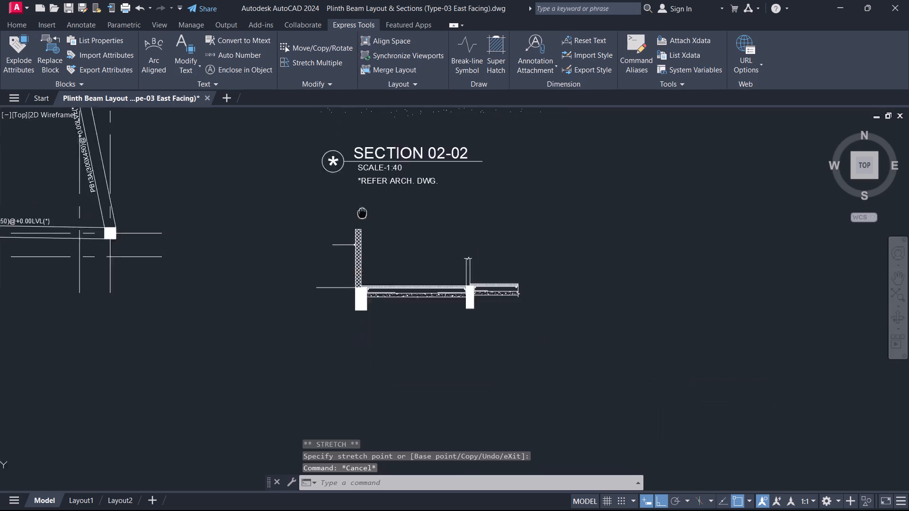
pyautogui.moveTo(353, 226); pyautogui.dragTo(316, 332, button='middle')
pyautogui.scroll(2, 365, 223)
pyautogui.scroll(1, 395, 167)
pyautogui.click(432, 141)
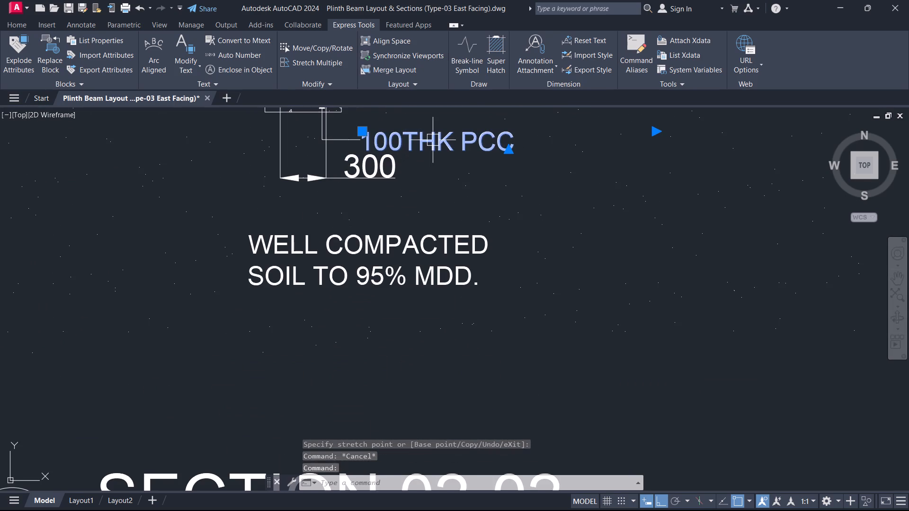
pyautogui.write('CO')
pyautogui.press('space')
pyautogui.click(433, 140)
pyautogui.moveTo(364, 339); pyautogui.dragTo(469, 200, button='middle')
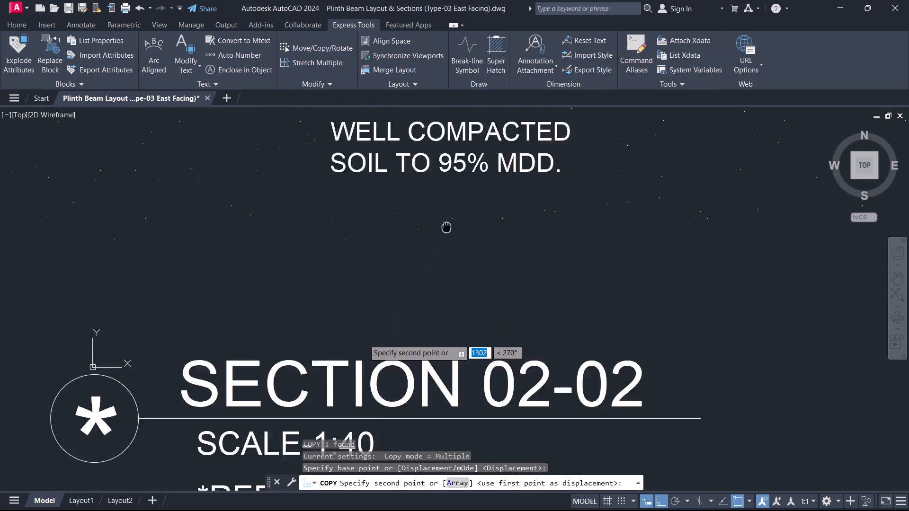
pyautogui.moveTo(469, 200); pyautogui.dragTo(618, 67, button='middle')
pyautogui.scroll(-2, 618, 67)
pyautogui.press('F8')
pyautogui.scroll(-2, 201, 360)
pyautogui.moveTo(202, 342); pyautogui.dragTo(254, 258, button='middle')
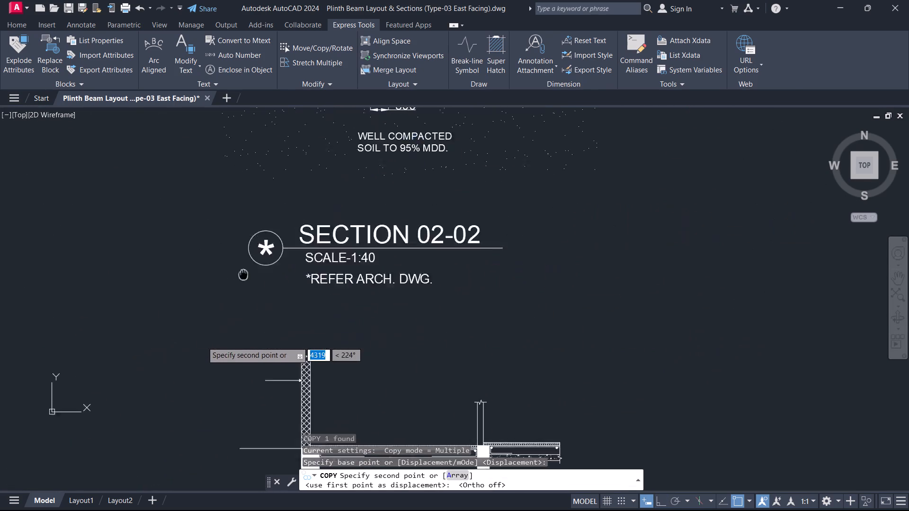
pyautogui.moveTo(254, 258); pyautogui.dragTo(328, 142, button='middle')
pyautogui.scroll(4, 305, 258)
pyautogui.click(348, 201)
pyautogui.press('Escape')
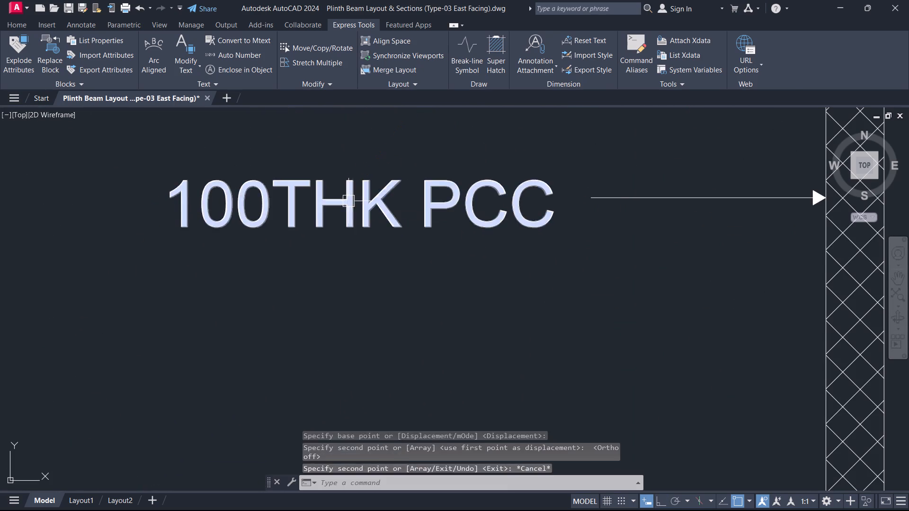
# Change the copied label's text to RCC UPSTAND.
pyautogui.doubleClick(354, 201)
pyautogui.hotkey('ctrl', 'a')
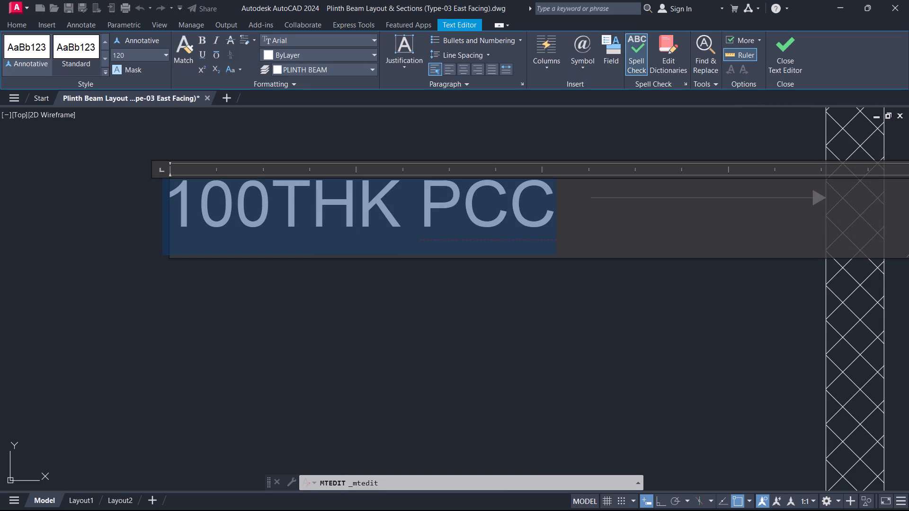
pyautogui.write('RCC UPSTAND')
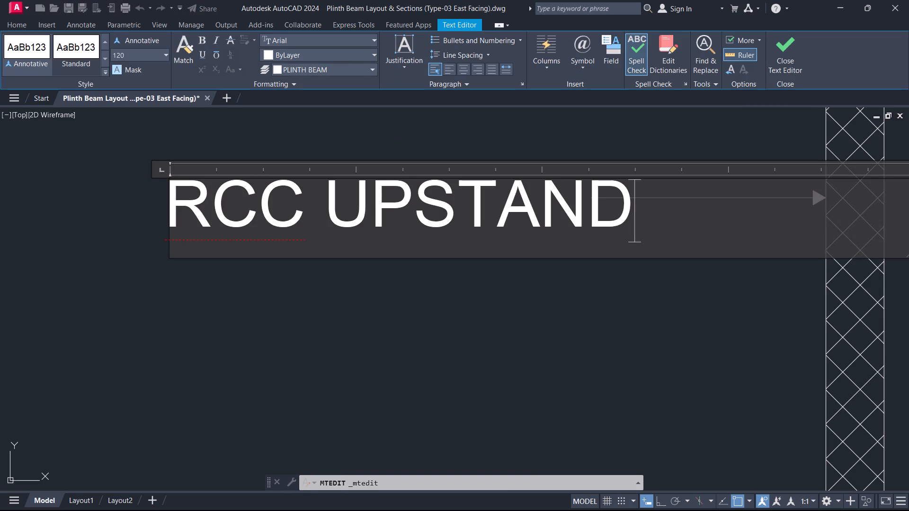
pyautogui.click(780, 65)
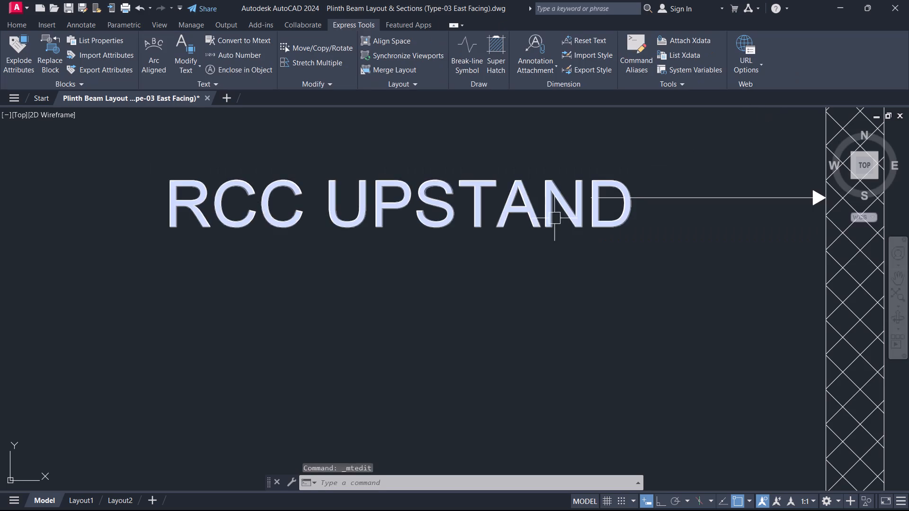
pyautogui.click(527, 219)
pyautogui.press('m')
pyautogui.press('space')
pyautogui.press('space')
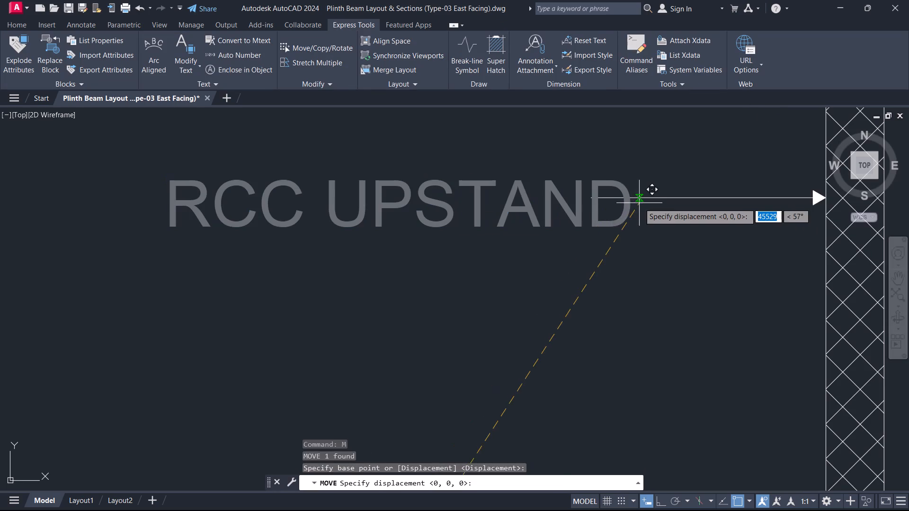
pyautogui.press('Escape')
# Move the RCC UPSTAND label so the end of its text meets the tail of the leader line.
pyautogui.click(530, 209)
pyautogui.write('M')
pyautogui.press('space')
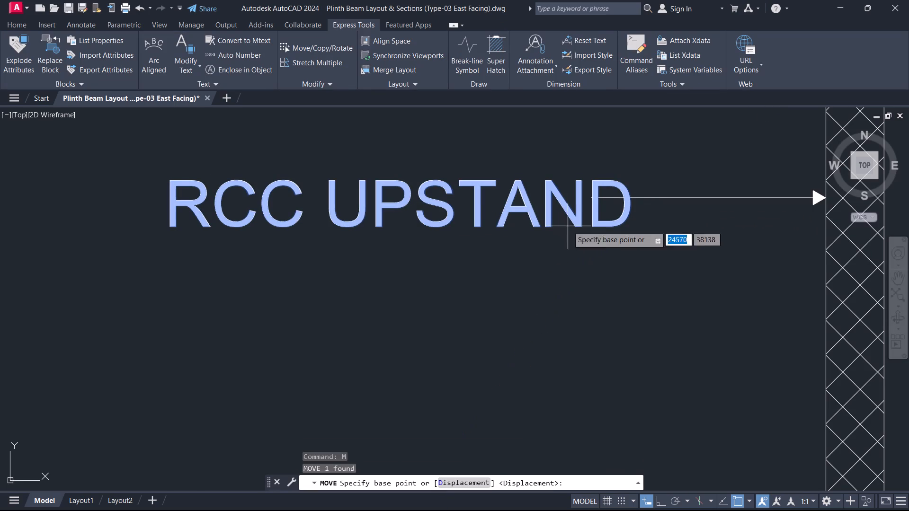
pyautogui.click(627, 204)
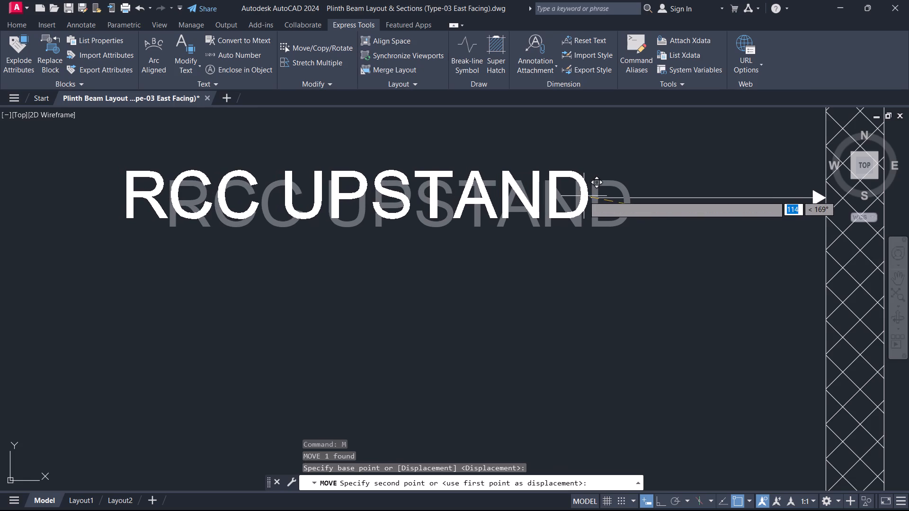
pyautogui.click(584, 196)
pyautogui.press('Escape')
pyautogui.scroll(-2, 455, 223)
pyautogui.press('Escape')
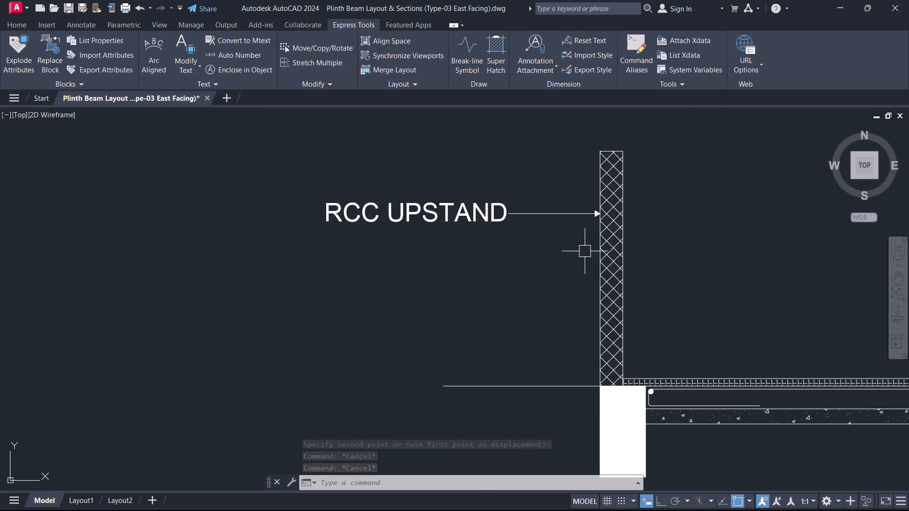
pyautogui.scroll(-3, 467, 324)
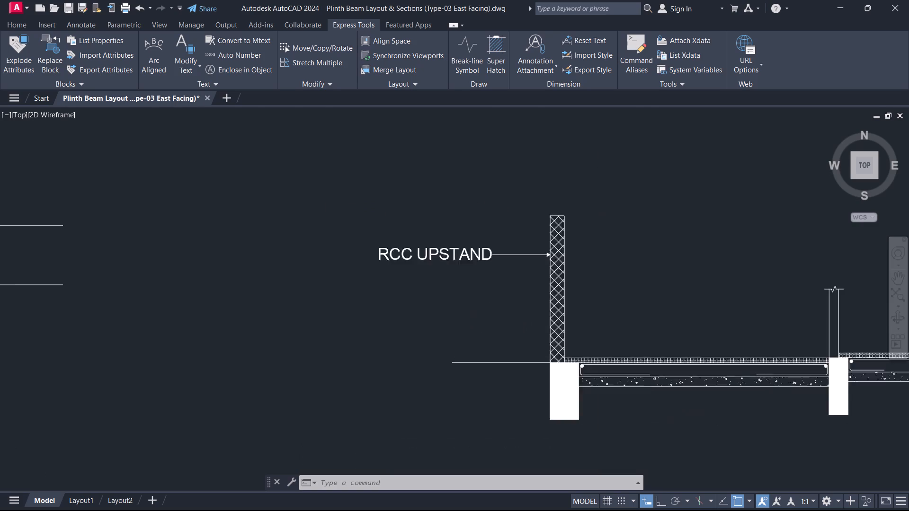
# Copy the FGL level marker from Section 02-02 onto the ground line beside the hatched upstand wall.
pyautogui.scroll(-2, 466, 324)
pyautogui.scroll(2, 502, 157)
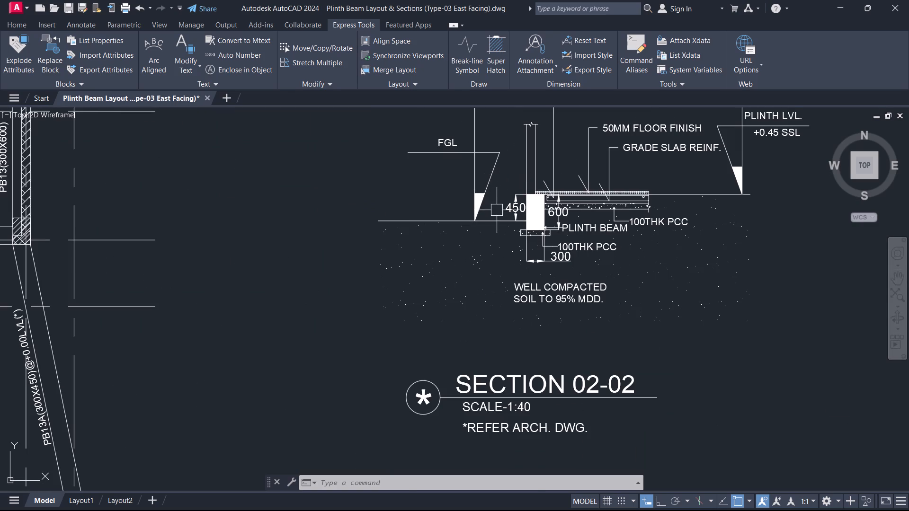
pyautogui.click(497, 211)
pyautogui.click(421, 119)
pyautogui.write('CO')
pyautogui.press('space')
pyautogui.scroll(4, 472, 226)
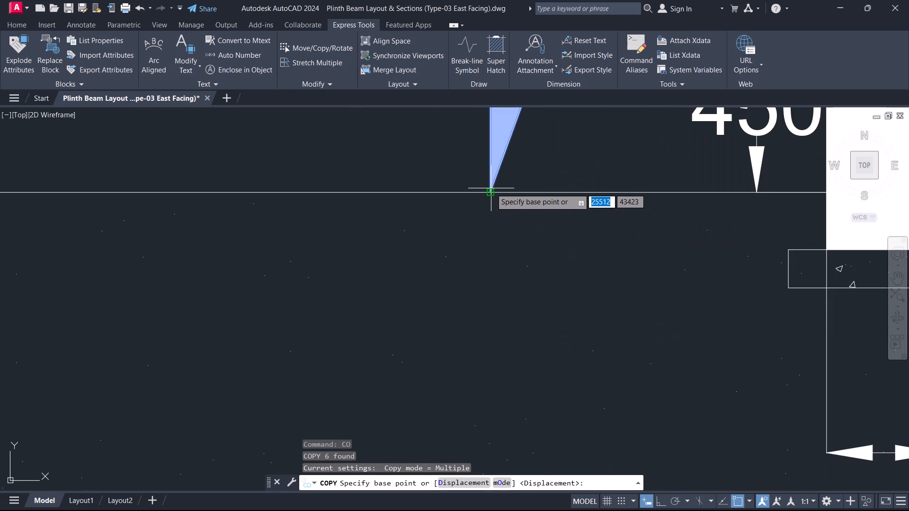
pyautogui.click(491, 188)
pyautogui.scroll(-4, 461, 230)
pyautogui.scroll(1, 458, 233)
pyautogui.scroll(-2, 457, 253)
pyautogui.scroll(-1, 403, 410)
pyautogui.moveTo(403, 417); pyautogui.dragTo(492, 250, button='middle')
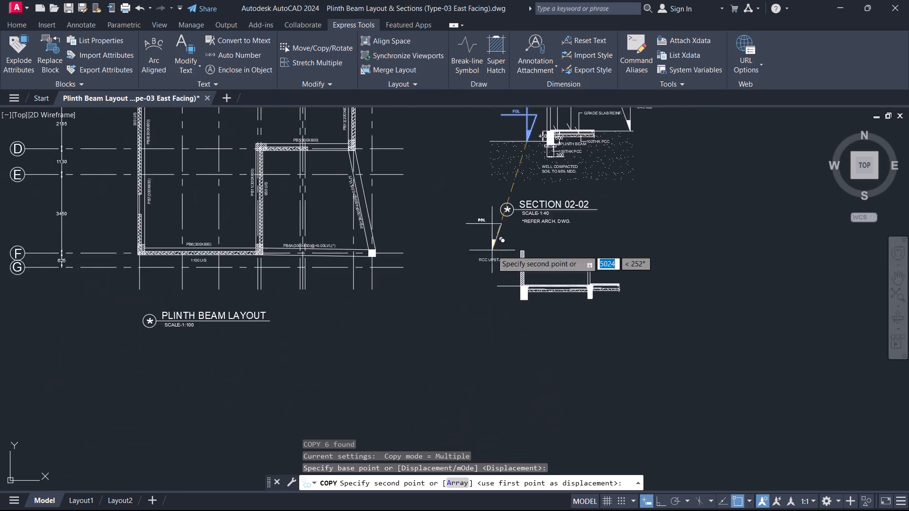
pyautogui.scroll(4, 502, 276)
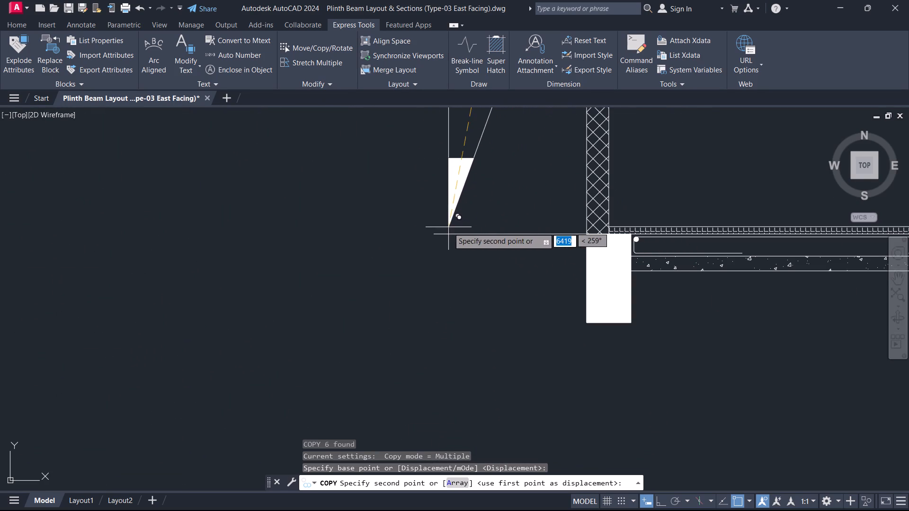
pyautogui.click(453, 231)
pyautogui.press('Escape')
# Move the RCC UPSTAND label with its leader straight up, near the top of the hatched wall.
pyautogui.scroll(2, 550, 195)
pyautogui.scroll(-1, 550, 195)
pyautogui.moveTo(550, 195); pyautogui.dragTo(541, 230, button='middle')
pyautogui.scroll(-4, 544, 213)
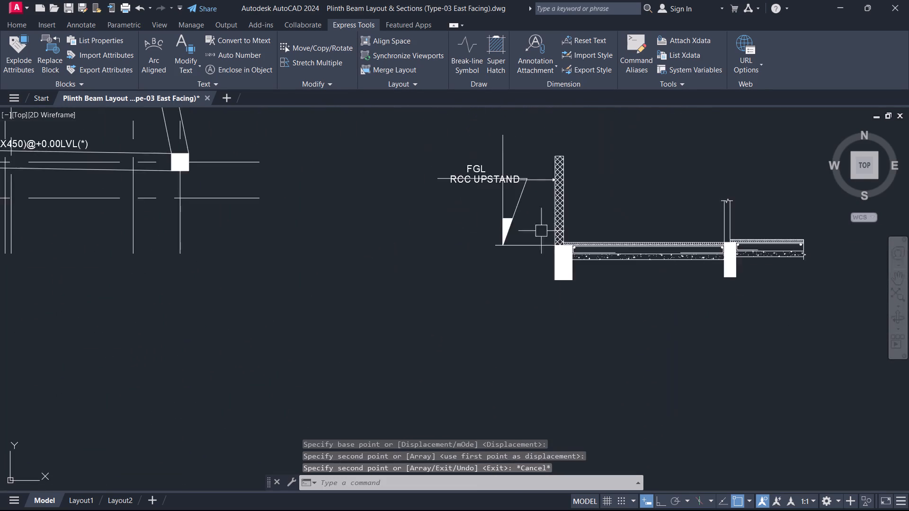
pyautogui.scroll(3, 545, 217)
pyautogui.moveTo(544, 213); pyautogui.dragTo(587, 439, button='middle')
pyautogui.moveTo(592, 325); pyautogui.dragTo(588, 318)
pyautogui.click(556, 275)
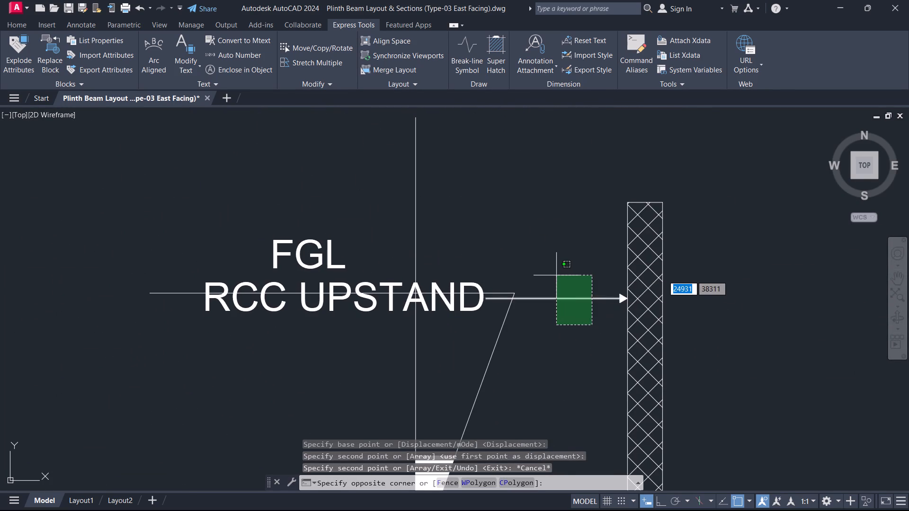
pyautogui.scroll(4, 619, 304)
pyautogui.click(625, 317)
pyautogui.click(569, 228)
pyautogui.scroll(-6, 507, 247)
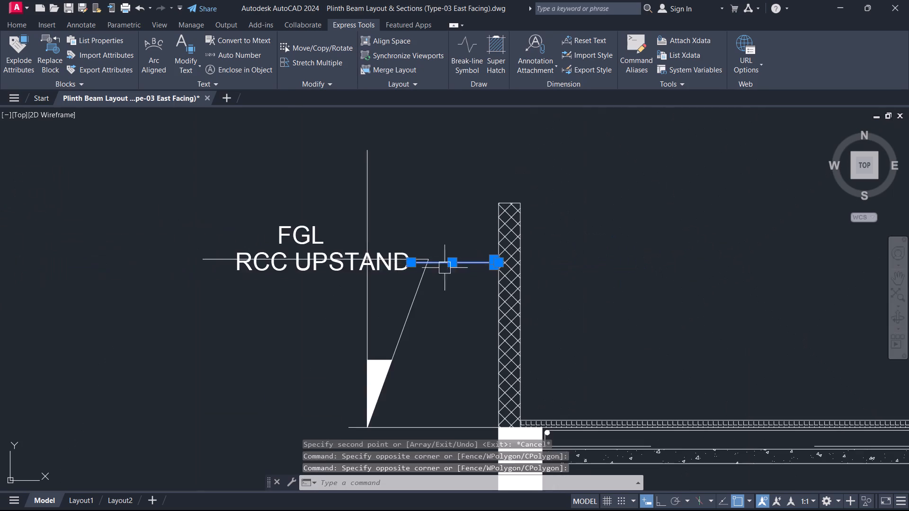
pyautogui.scroll(2, 308, 254)
pyautogui.click(203, 287)
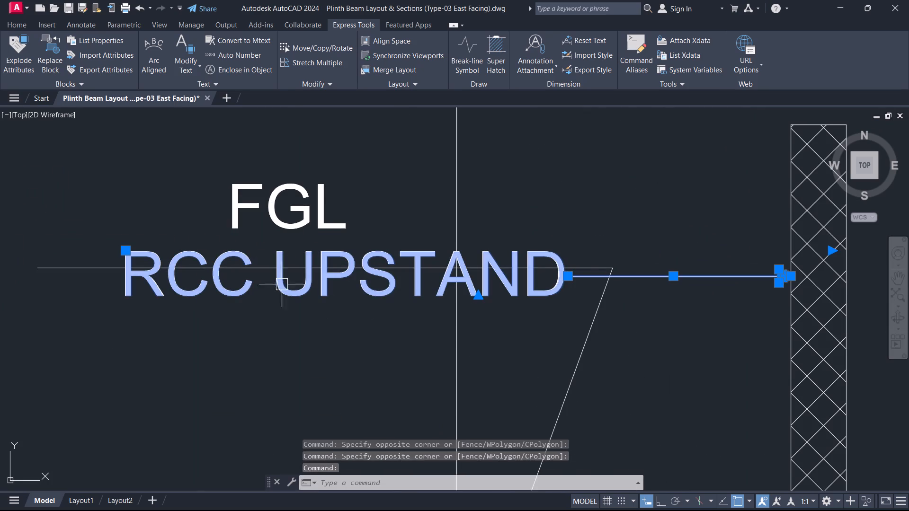
pyautogui.press('m')
pyautogui.press('space')
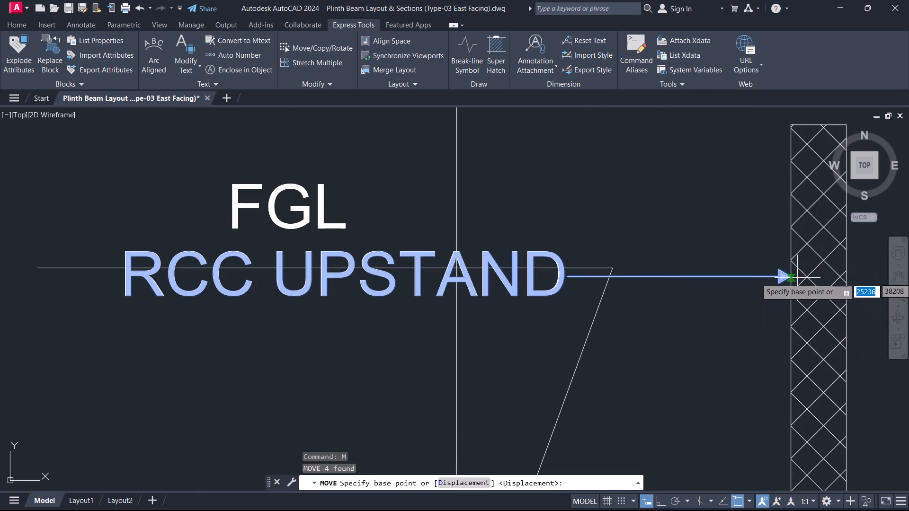
pyautogui.click(793, 279)
pyautogui.click(787, 137)
pyautogui.press('Escape')
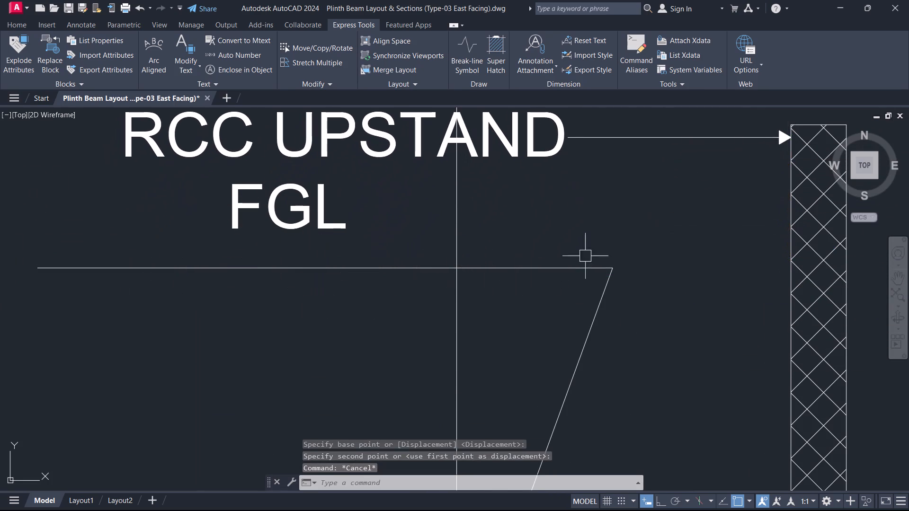
# Move the horizontal line of the copied FGL marker lower, so it crosses the slanted line.
pyautogui.scroll(-4, 518, 247)
pyautogui.scroll(2, 472, 238)
pyautogui.click(495, 252)
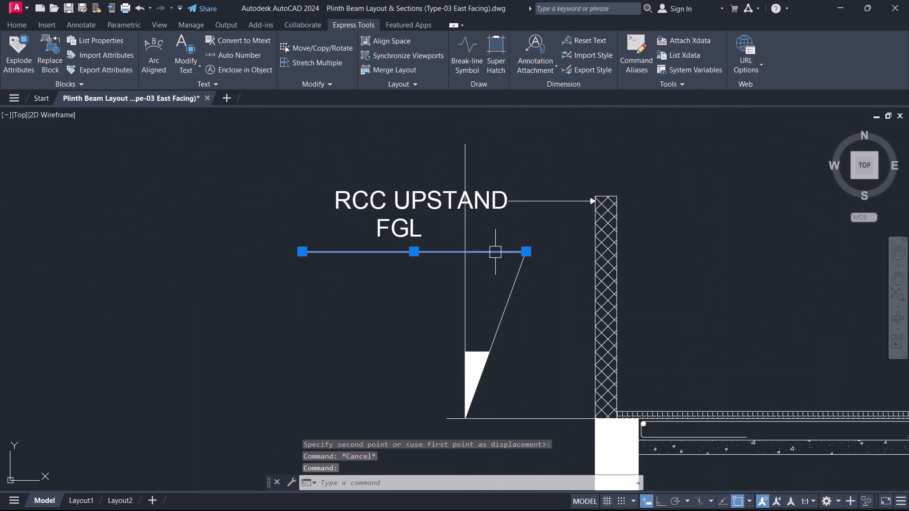
pyautogui.write('M')
pyautogui.press('space')
pyautogui.click(495, 252)
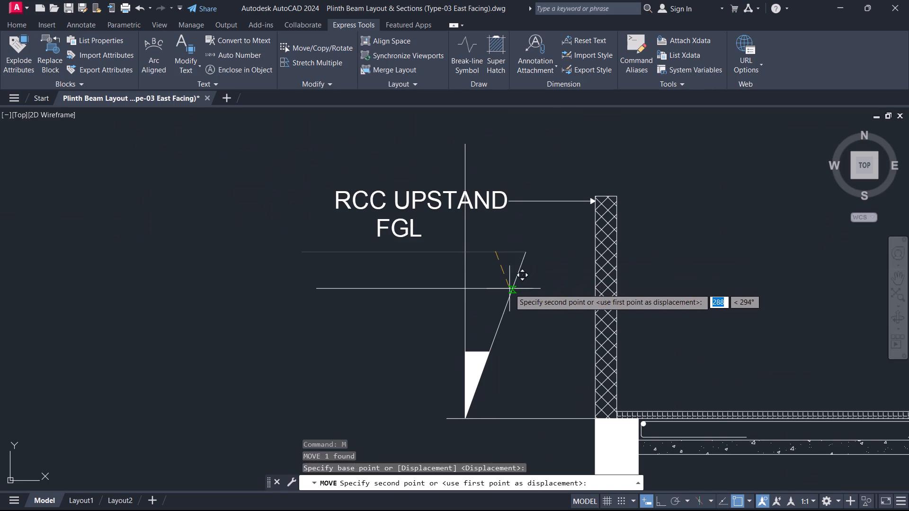
pyautogui.click(497, 292)
pyautogui.press('Escape')
# Trim the horizontal and slanted lines of the FGL marker back to the corner where they cross.
pyautogui.write('TR')
pyautogui.press('space')
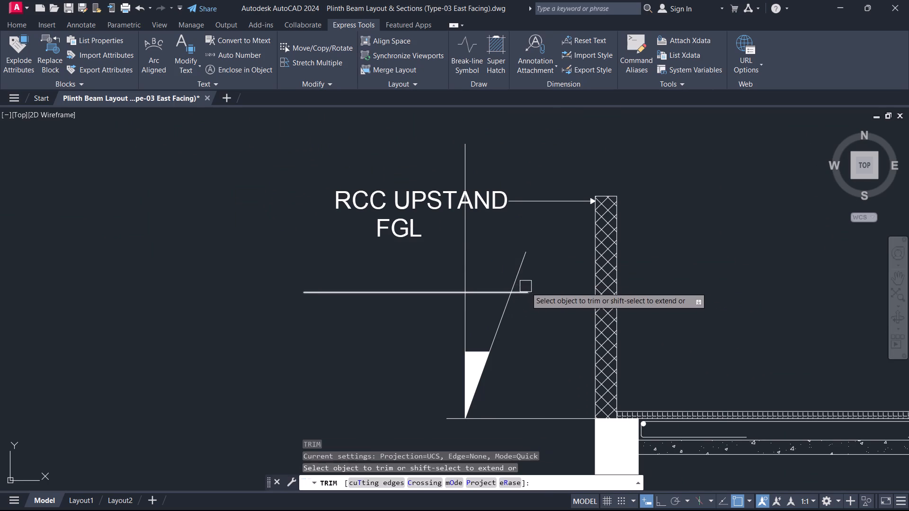
pyautogui.click(524, 295)
pyautogui.click(526, 273)
pyautogui.press('Escape')
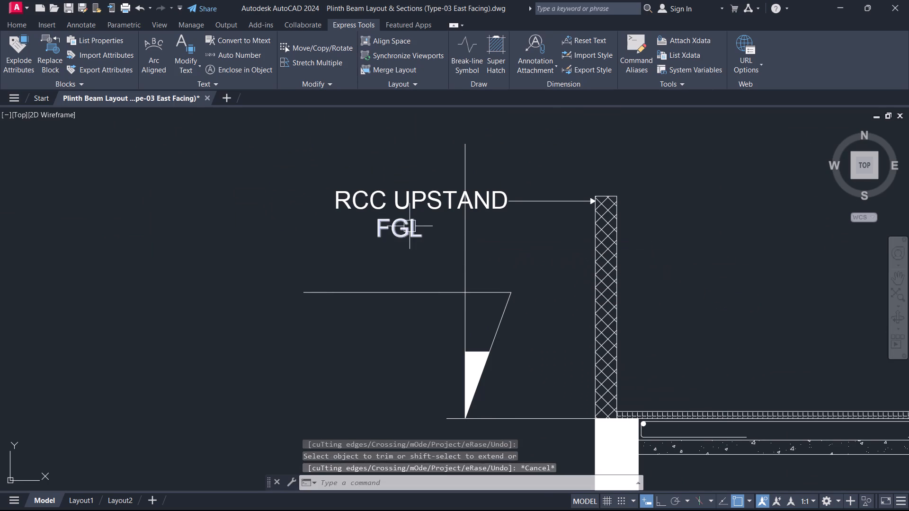
# Move the FGL text down to sit just above the marker's horizontal line.
pyautogui.click(408, 225)
pyautogui.write('M')
pyautogui.press('space')
pyautogui.click(408, 225)
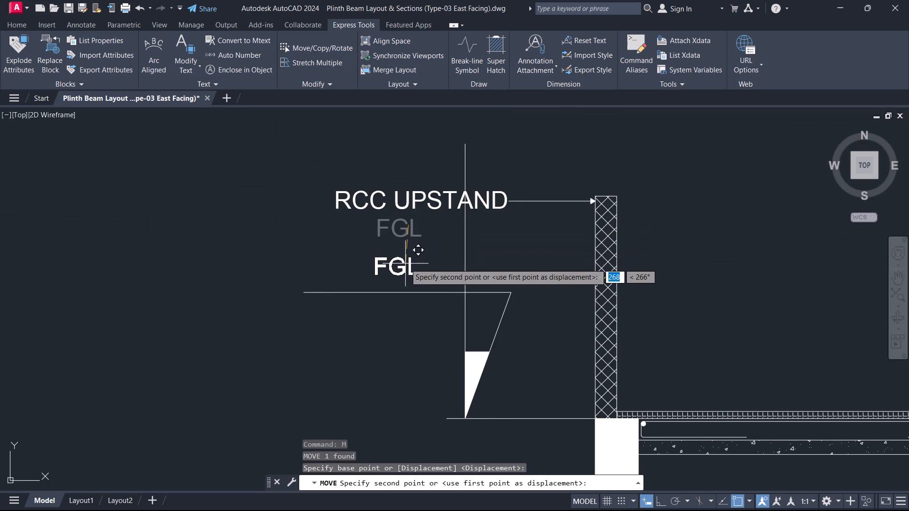
pyautogui.click(408, 276)
pyautogui.press('Escape')
# Shorten the FGL marker's vertical line below the RCC UPSTAND label by trimming it at a temporary cutting line, removing that line too.
pyautogui.write('L')
pyautogui.press('space')
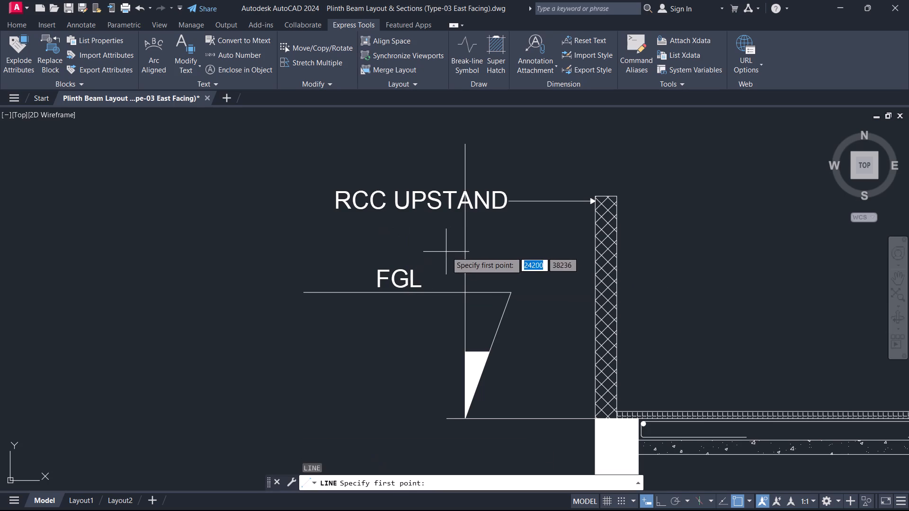
pyautogui.click(455, 230)
pyautogui.click(503, 227)
pyautogui.press('Escape')
pyautogui.scroll(3, 463, 227)
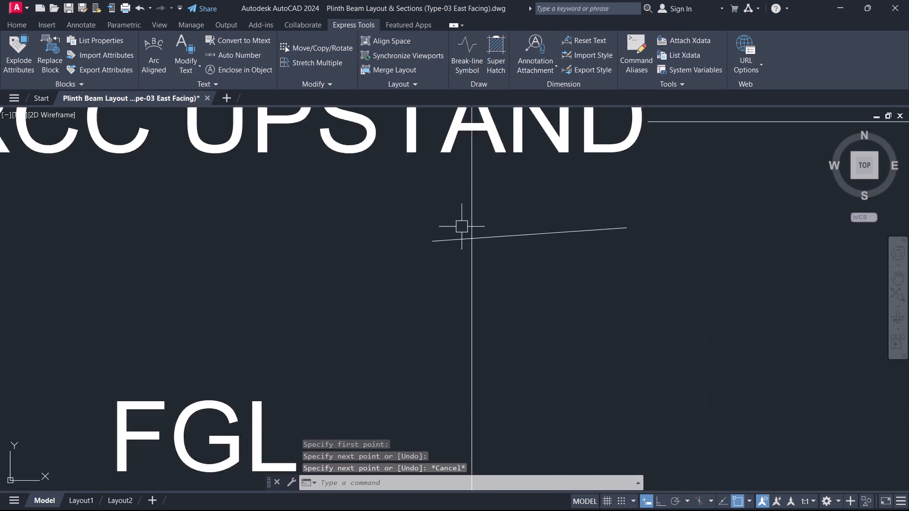
pyautogui.scroll(4, 462, 227)
pyautogui.press('t')
pyautogui.press('r')
pyautogui.press('space')
pyautogui.moveTo(502, 224); pyautogui.dragTo(334, 407)
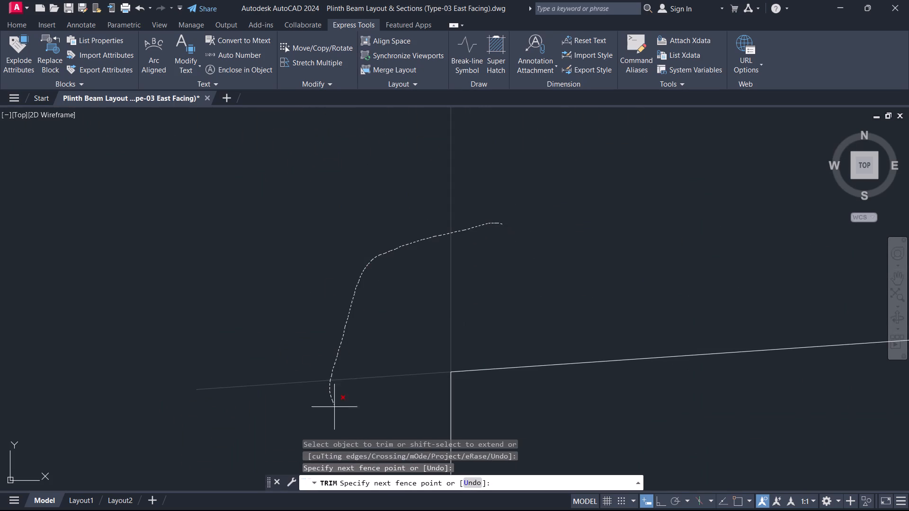
pyautogui.moveTo(334, 407); pyautogui.dragTo(606, 431)
pyautogui.scroll(-7, 489, 326)
pyautogui.moveTo(357, 354); pyautogui.dragTo(496, 279, button='middle')
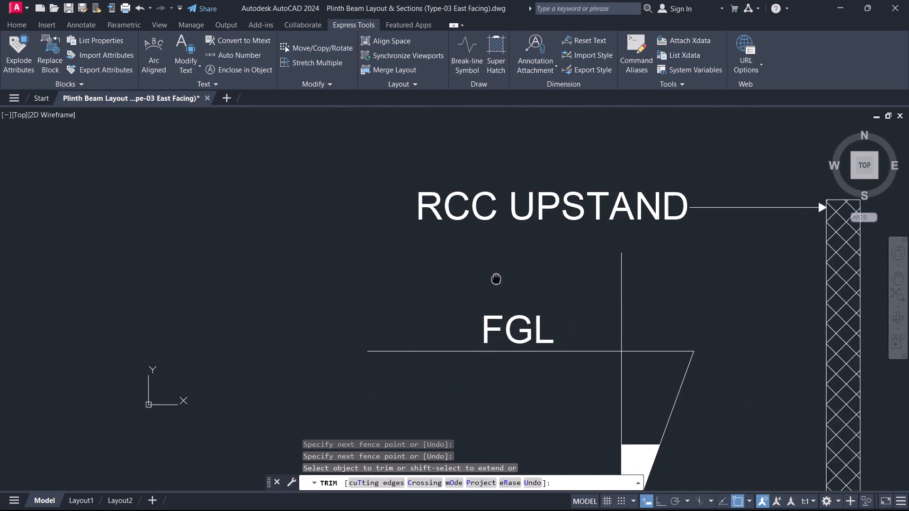
pyautogui.moveTo(496, 279); pyautogui.dragTo(500, 277, button='middle')
pyautogui.press('Escape')
# Shorten the FGL marker's horizontal line just before the F by trimming it at a temporary cutting line, removing that line too.
pyautogui.scroll(3, 506, 290)
pyautogui.press('l')
pyautogui.press('space')
pyautogui.scroll(-4, 515, 311)
pyautogui.moveTo(524, 296); pyautogui.dragTo(594, 250, button='middle')
pyautogui.scroll(2, 589, 251)
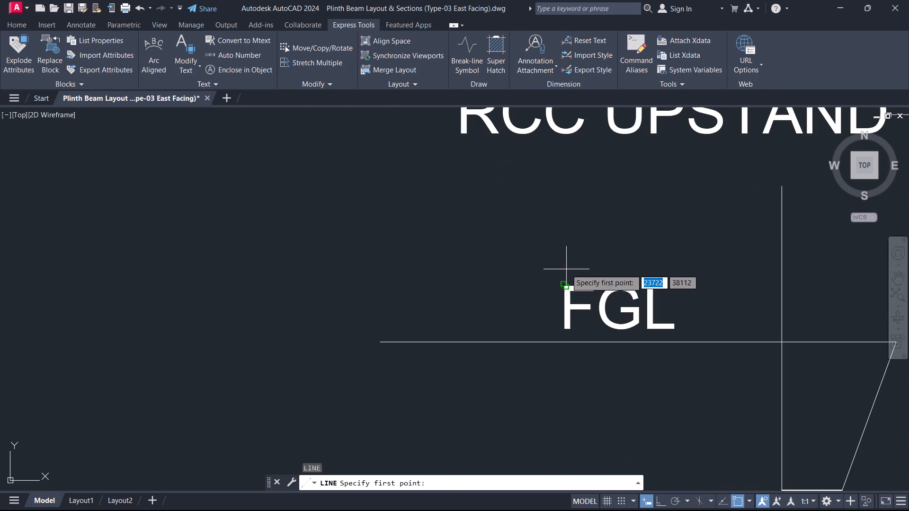
pyautogui.click(548, 276)
pyautogui.click(541, 373)
pyautogui.press('Escape')
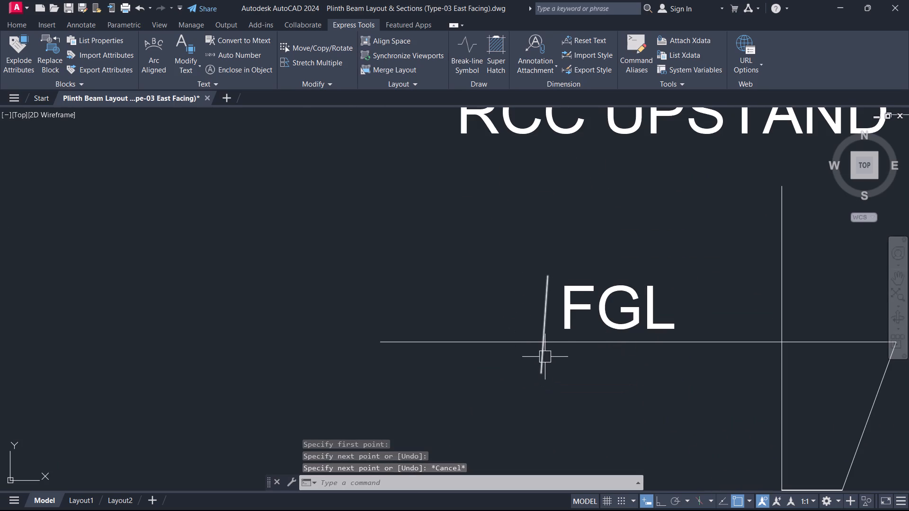
pyautogui.write('TR')
pyautogui.press('space')
pyautogui.moveTo(548, 352); pyautogui.dragTo(536, 313)
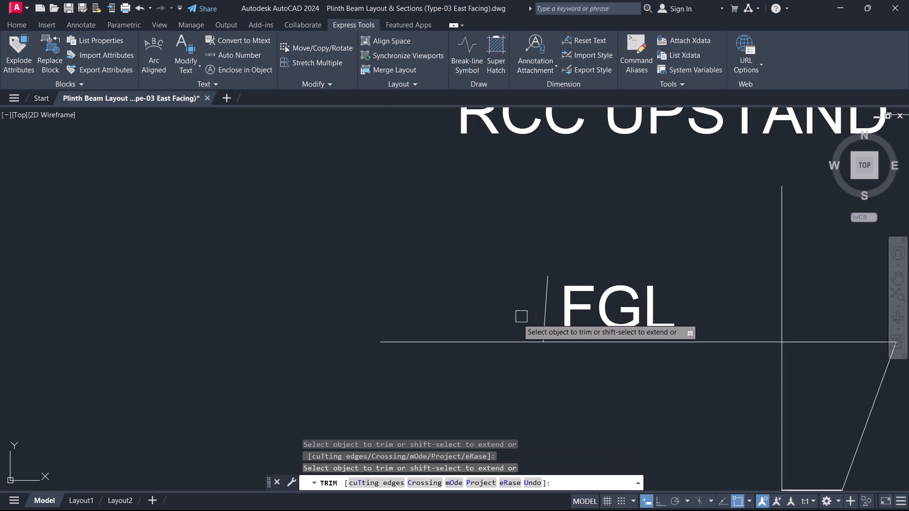
pyautogui.moveTo(501, 380); pyautogui.dragTo(552, 311)
pyautogui.press('Escape')
pyautogui.scroll(-3, 518, 316)
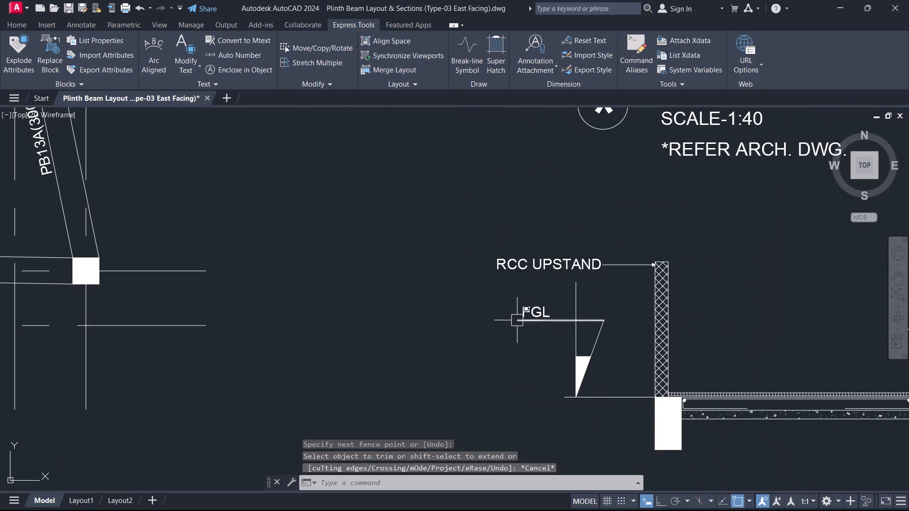
# Move the FGL text along its horizontal line, closer to the marker's vertical line.
pyautogui.scroll(1, 538, 307)
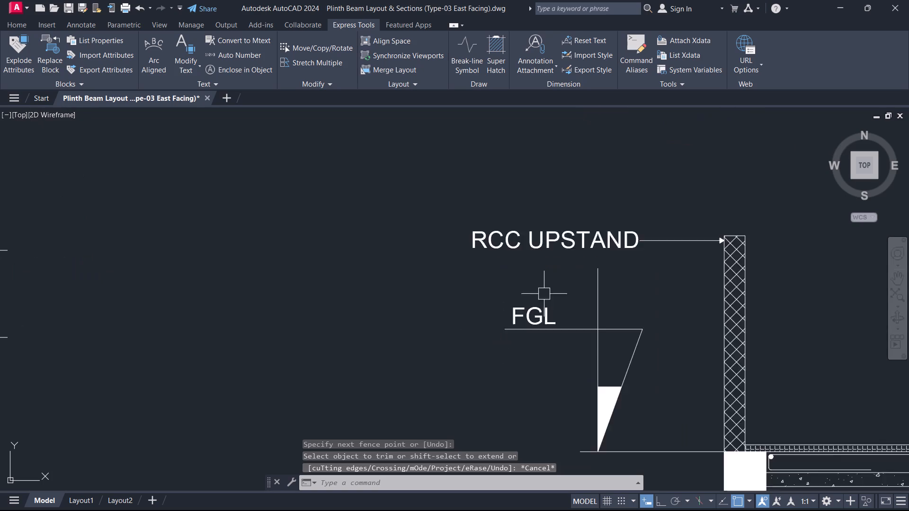
pyautogui.scroll(2, 544, 294)
pyautogui.click(568, 326)
pyautogui.click(471, 319)
pyautogui.write('M')
pyautogui.press('space')
pyautogui.click(464, 338)
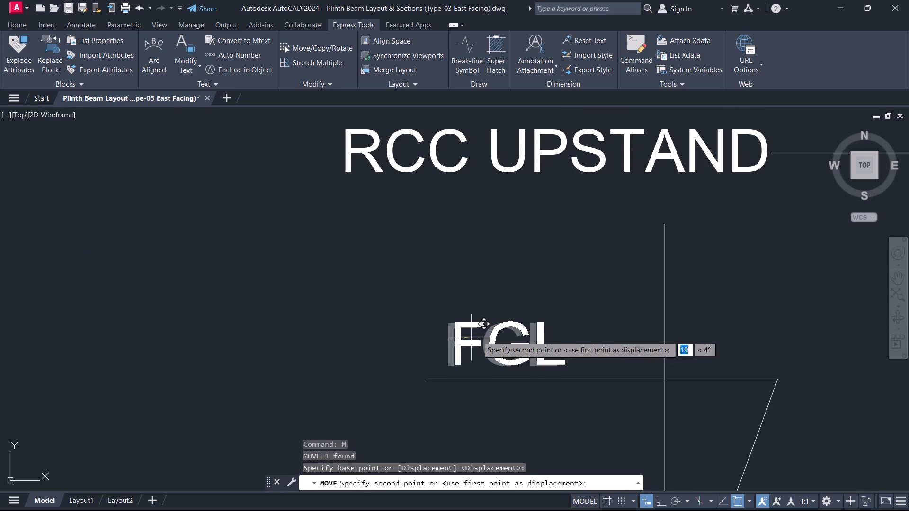
pyautogui.click(536, 339)
pyautogui.press('Escape')
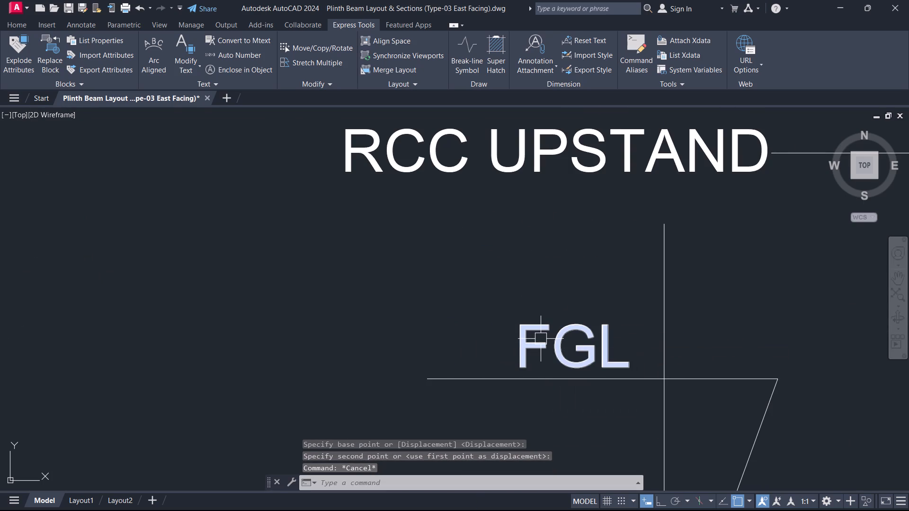
# Offset the ground line beside the white beam block downward by 400.
pyautogui.scroll(-4, 541, 339)
pyautogui.moveTo(541, 370); pyautogui.dragTo(538, 317, button='middle')
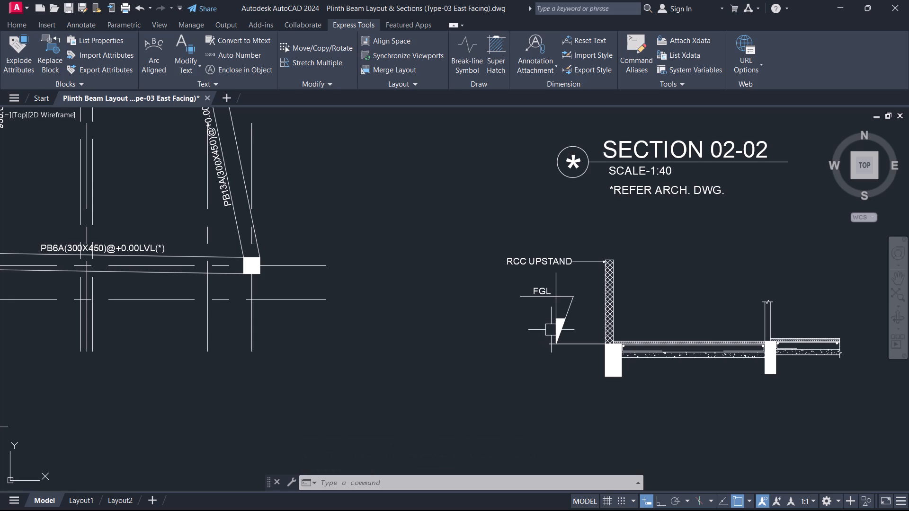
pyautogui.write('O 400')
pyautogui.press('Return')
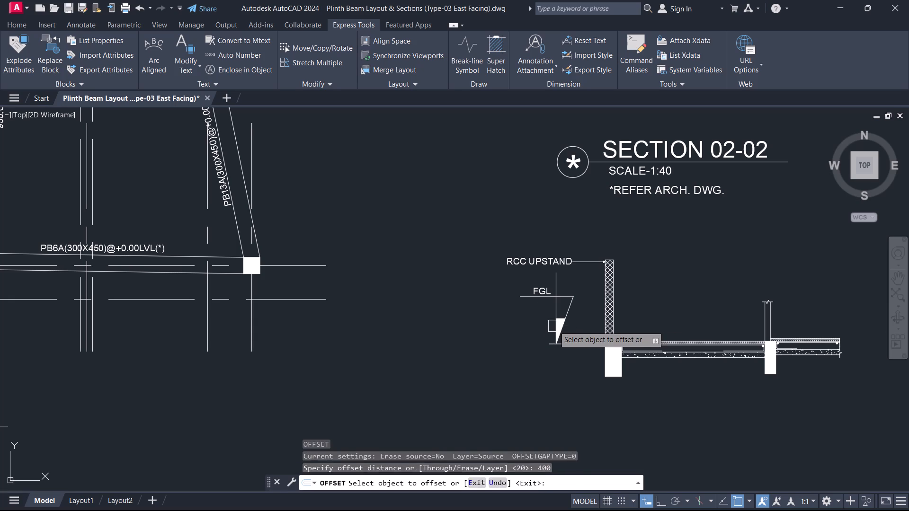
pyautogui.scroll(3, 554, 326)
pyautogui.click(606, 382)
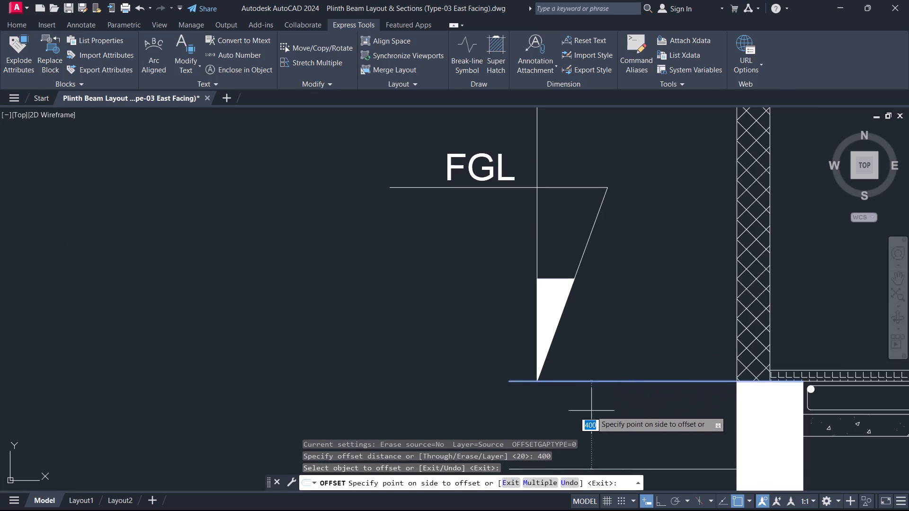
pyautogui.click(591, 411)
pyautogui.press('Escape')
# Move the whole FGL marker so its tip sits on the outer end of the offset ground line.
pyautogui.click(598, 333)
pyautogui.click(387, 112)
pyautogui.scroll(-3, 508, 262)
pyautogui.moveTo(518, 276); pyautogui.dragTo(501, 224, button='middle')
pyautogui.scroll(1, 518, 276)
pyautogui.press('m')
pyautogui.press('space')
pyautogui.click(501, 264)
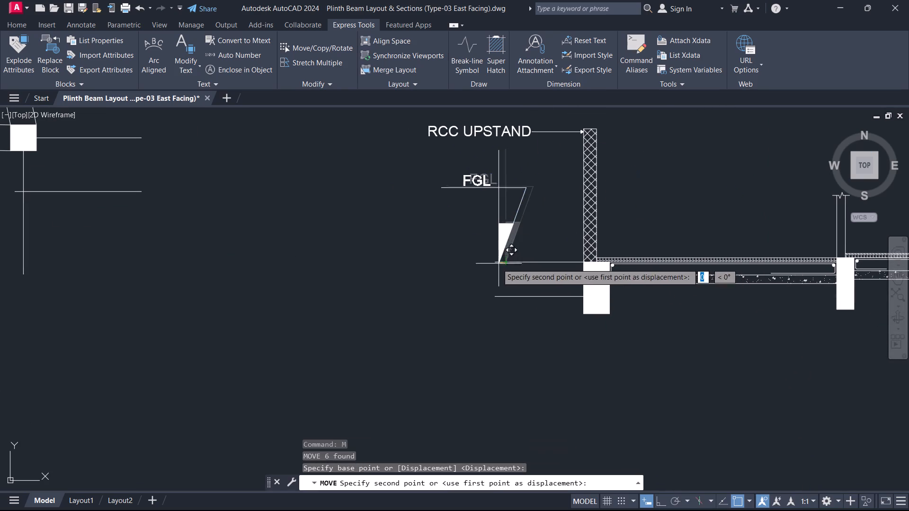
pyautogui.click(495, 295)
pyautogui.press('Escape')
# Stretch the outer end of the offset ground line horizontally well past the FGL marker, with Ortho on.
pyautogui.scroll(2, 502, 305)
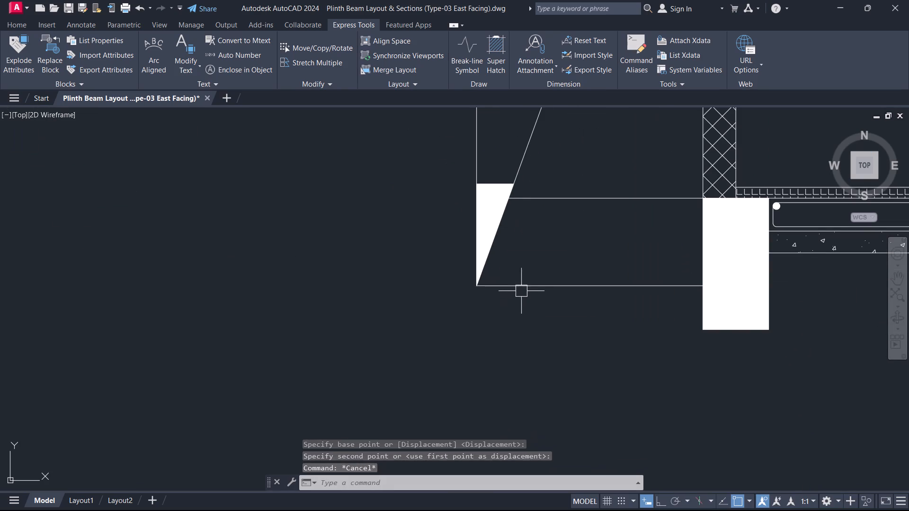
pyautogui.click(521, 291)
pyautogui.click(474, 284)
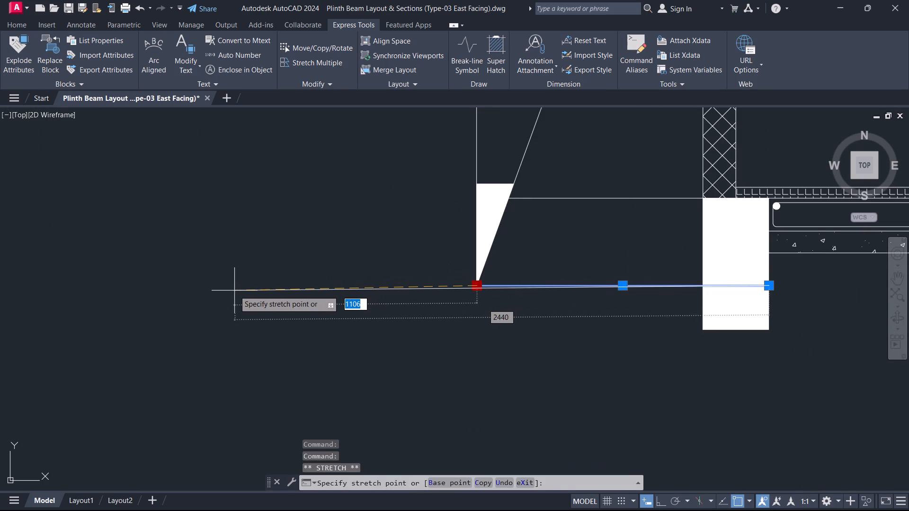
pyautogui.press('F8')
pyautogui.click(192, 293)
pyautogui.press('Escape')
# Move the FGL marker with its text horizontally along the extended ground line, farther from the hatched wall.
pyautogui.moveTo(507, 256); pyautogui.dragTo(495, 253)
pyautogui.click(402, 205)
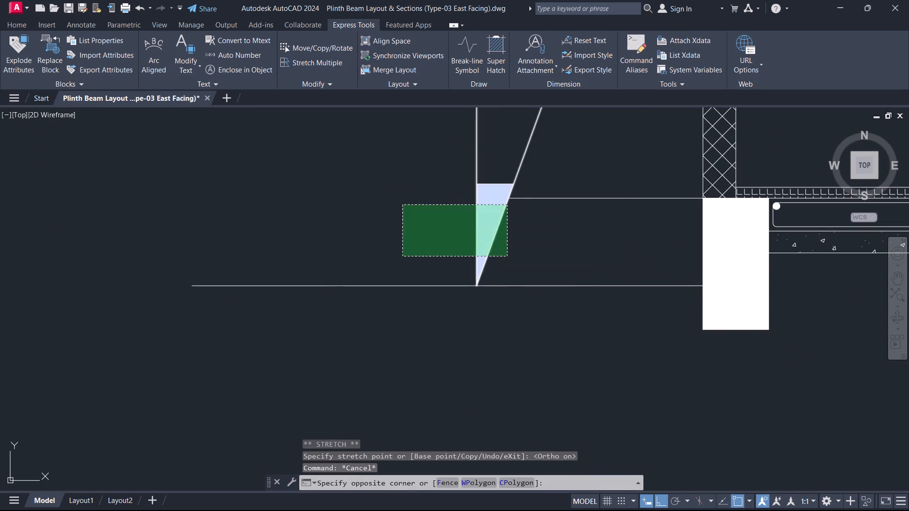
pyautogui.scroll(-2, 517, 184)
pyautogui.moveTo(517, 183); pyautogui.dragTo(524, 331, button='middle')
pyautogui.moveTo(557, 303); pyautogui.dragTo(551, 300)
pyautogui.click(430, 264)
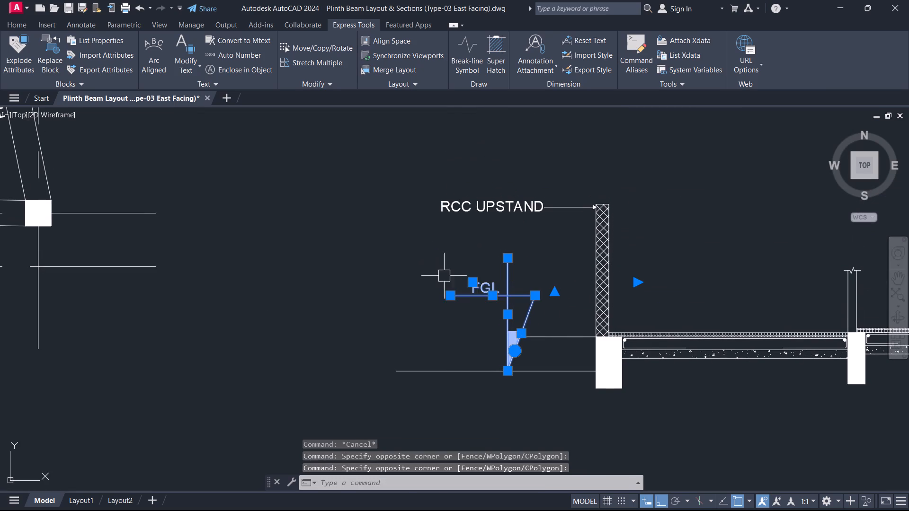
pyautogui.press('m')
pyautogui.press('space')
pyautogui.moveTo(502, 368); pyautogui.dragTo(496, 368)
pyautogui.click(449, 371)
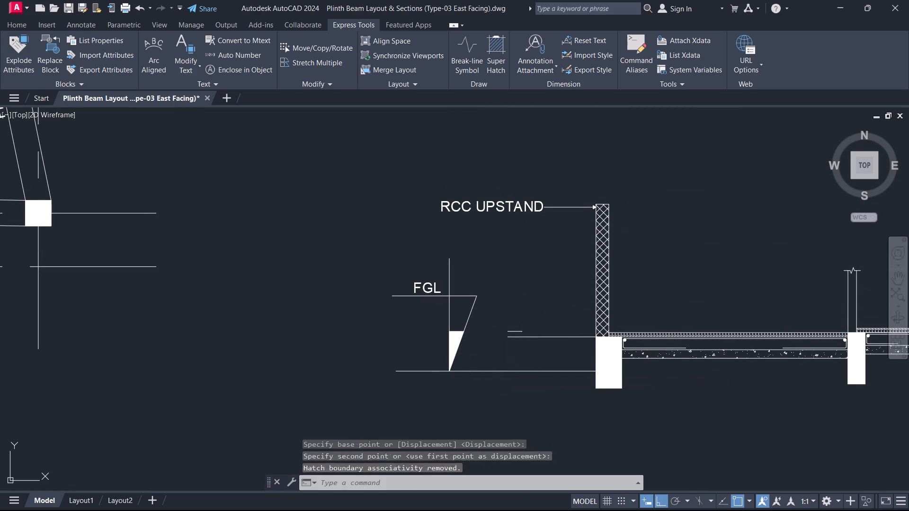
# Delete the short stray line just above the outer end of the line at the white beam block's top.
pyautogui.press('Escape')
pyautogui.scroll(3, 525, 335)
pyautogui.moveTo(526, 333); pyautogui.dragTo(510, 322)
pyautogui.click(392, 254)
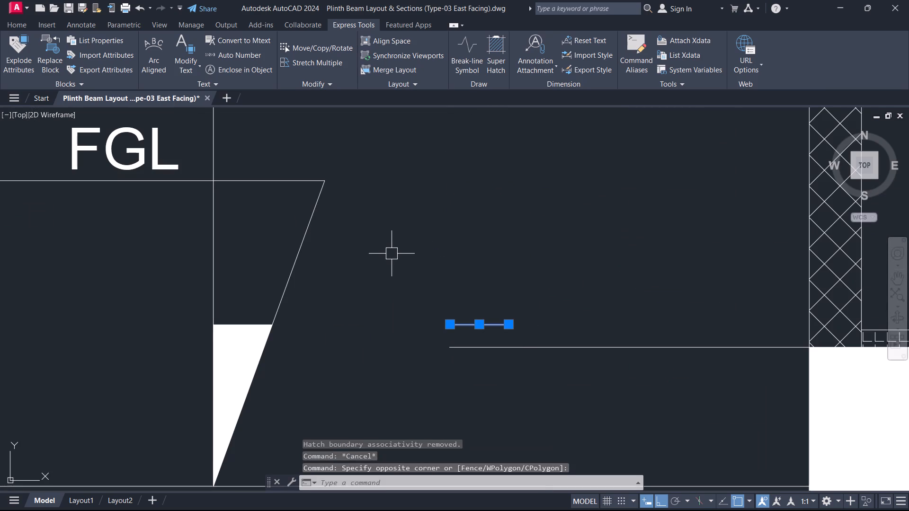
pyautogui.press('Delete')
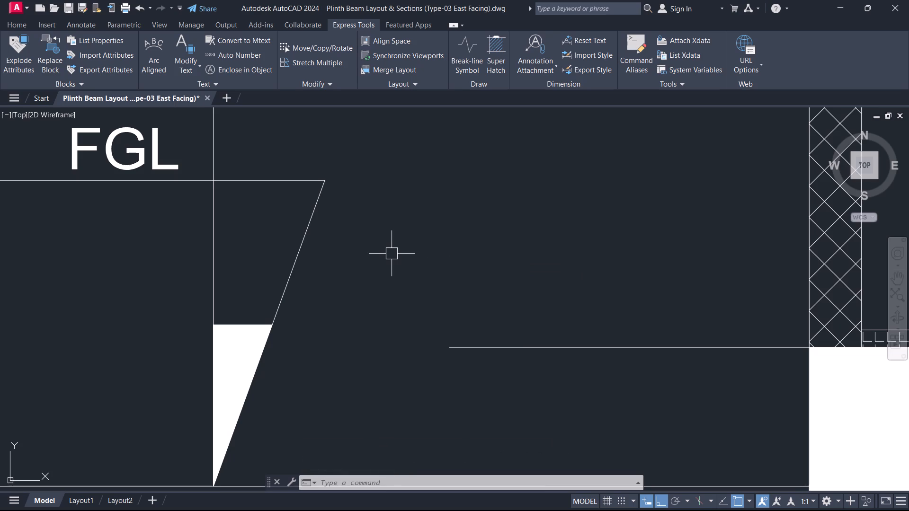
# Copy the whole FGL marker with its text from its tip onto the line level with the white beam block's top.
pyautogui.scroll(1, 378, 262)
pyautogui.scroll(-4, 376, 263)
pyautogui.scroll(-2, 397, 309)
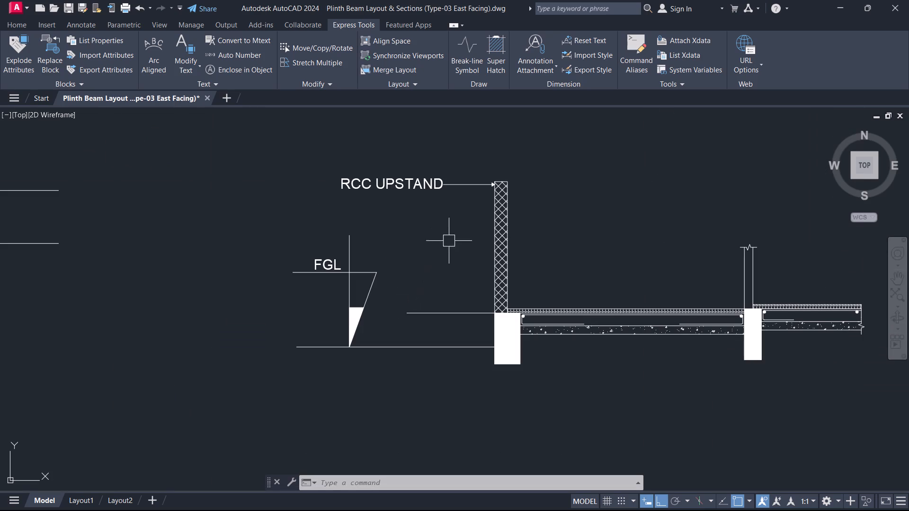
pyautogui.scroll(1, 458, 286)
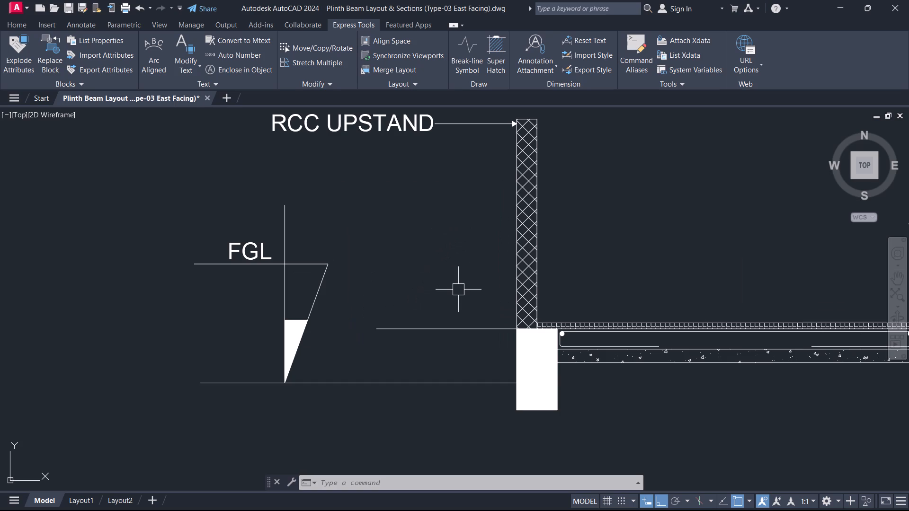
pyautogui.scroll(-1, 420, 249)
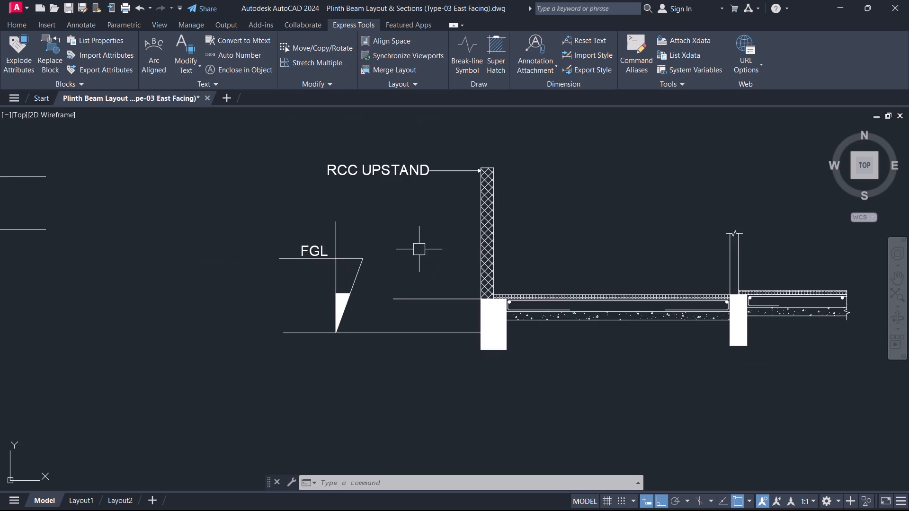
pyautogui.moveTo(392, 292); pyautogui.dragTo(600, 310, button='middle')
pyautogui.moveTo(573, 336); pyautogui.dragTo(565, 332)
pyautogui.moveTo(446, 223); pyautogui.dragTo(450, 229)
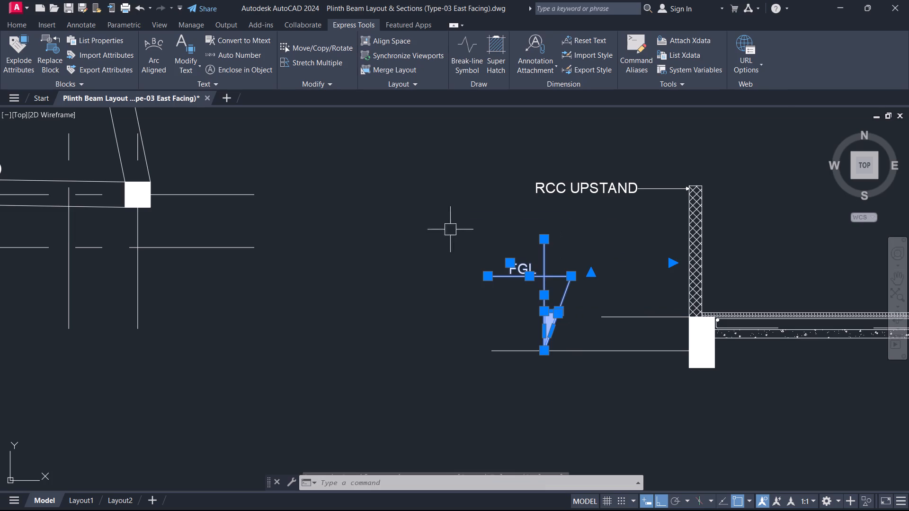
pyautogui.press('c')
pyautogui.write('O')
pyautogui.press('space')
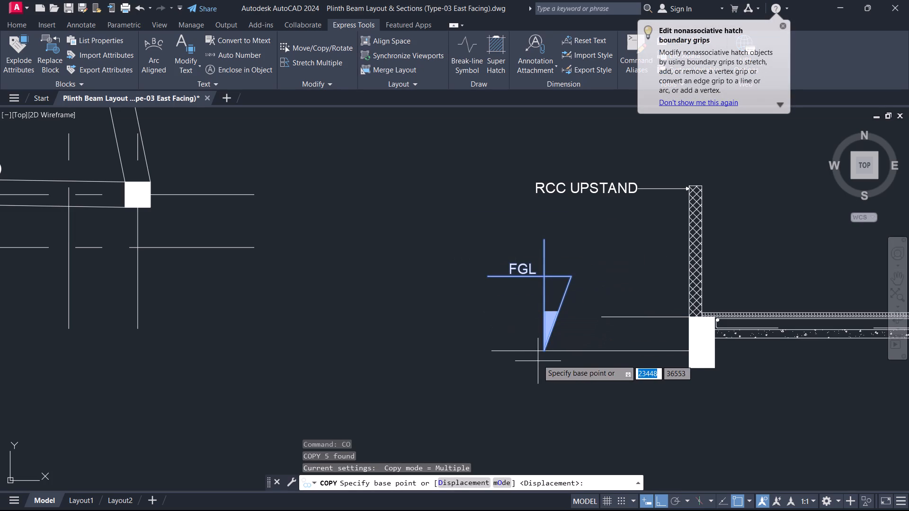
pyautogui.click(544, 352)
pyautogui.click(633, 317)
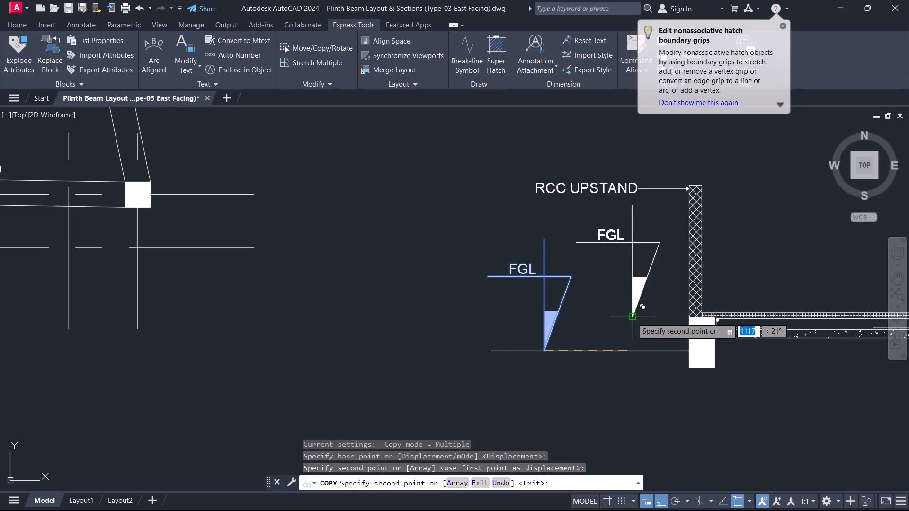
pyautogui.press('Escape')
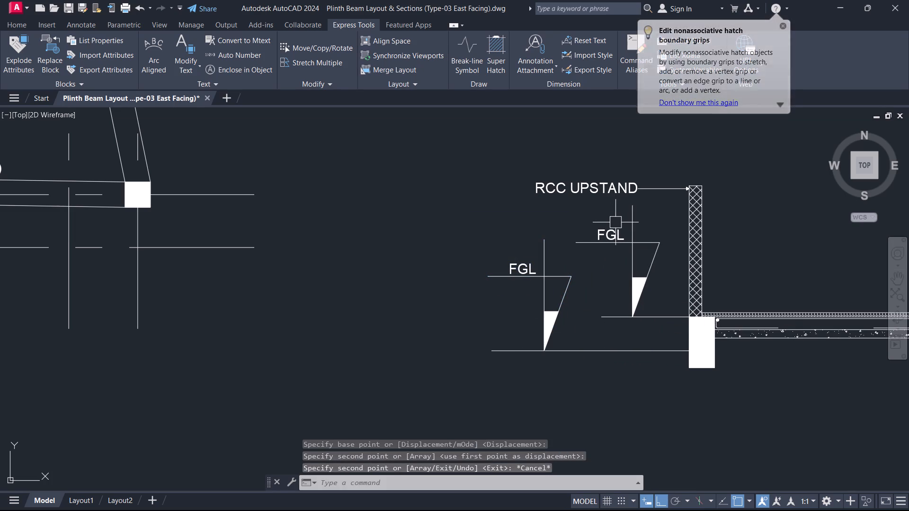
# Change the text of the copied level marker to "LVL.".
pyautogui.doubleClick(609, 227)
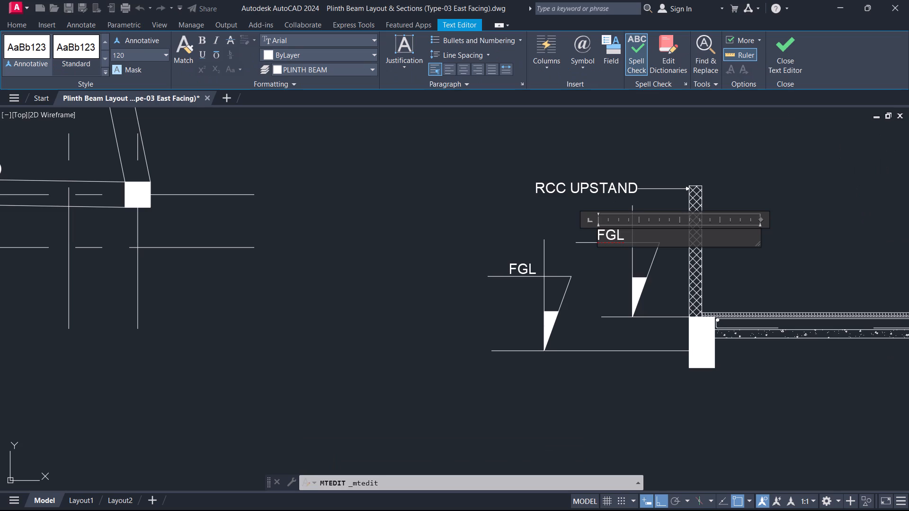
pyautogui.moveTo(633, 247); pyautogui.dragTo(582, 235)
pyautogui.moveTo(636, 229); pyautogui.dragTo(603, 226)
pyautogui.moveTo(603, 226); pyautogui.dragTo(595, 224)
pyautogui.write('LVL')
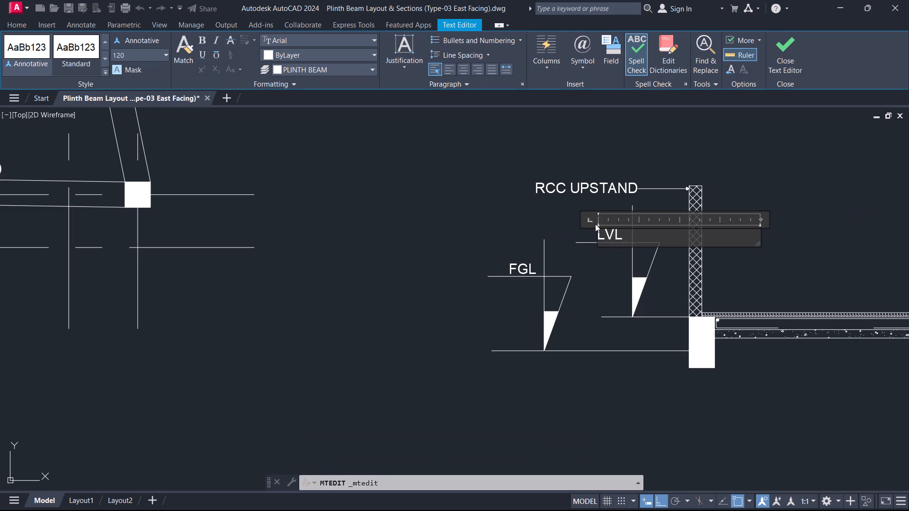
pyautogui.press('.')
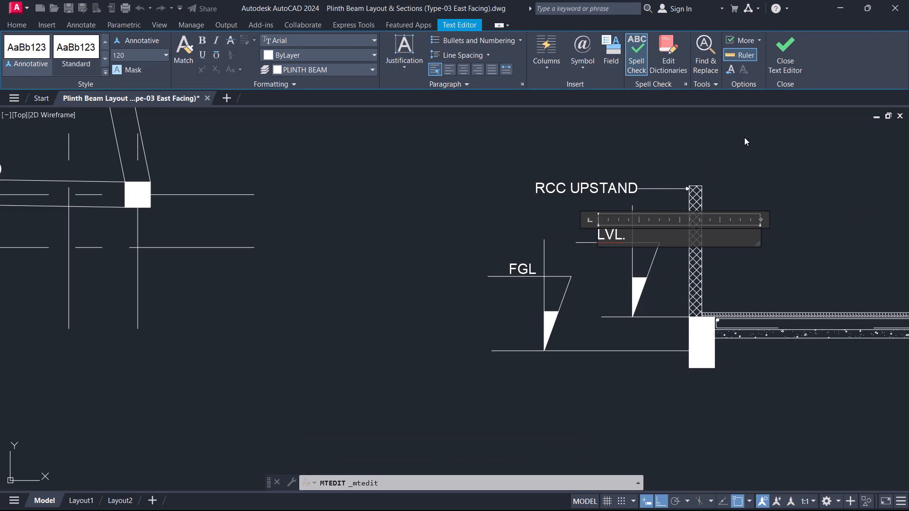
pyautogui.click(745, 137)
# Copy the "+0.45 SSL" text from the neighbouring section's PLINTH LVL. marker to just below the LVL. marker's horizontal line, with Ortho off.
pyautogui.scroll(-3, 730, 152)
pyautogui.moveTo(708, 179); pyautogui.dragTo(707, 186, button='middle')
pyautogui.moveTo(729, 141); pyautogui.dragTo(557, 300, button='middle')
pyautogui.scroll(3, 558, 300)
pyautogui.moveTo(549, 183); pyautogui.dragTo(462, 332, button='middle')
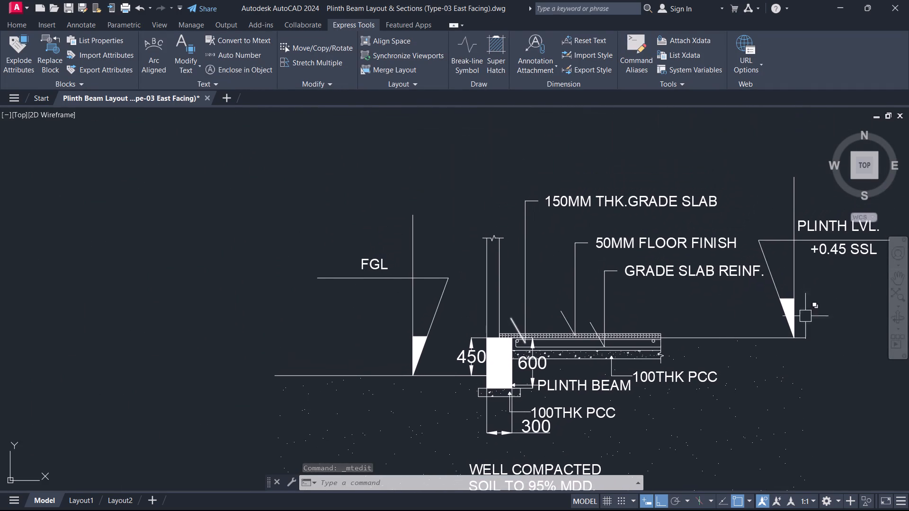
pyautogui.moveTo(816, 273); pyautogui.dragTo(621, 313, button='middle')
pyautogui.scroll(2, 621, 313)
pyautogui.click(666, 271)
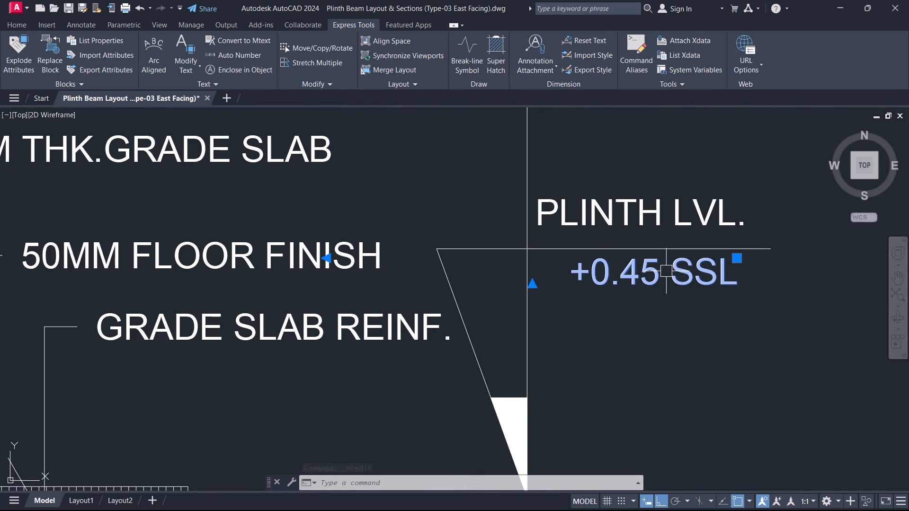
pyautogui.write('CO')
pyautogui.press('space')
pyautogui.click(580, 271)
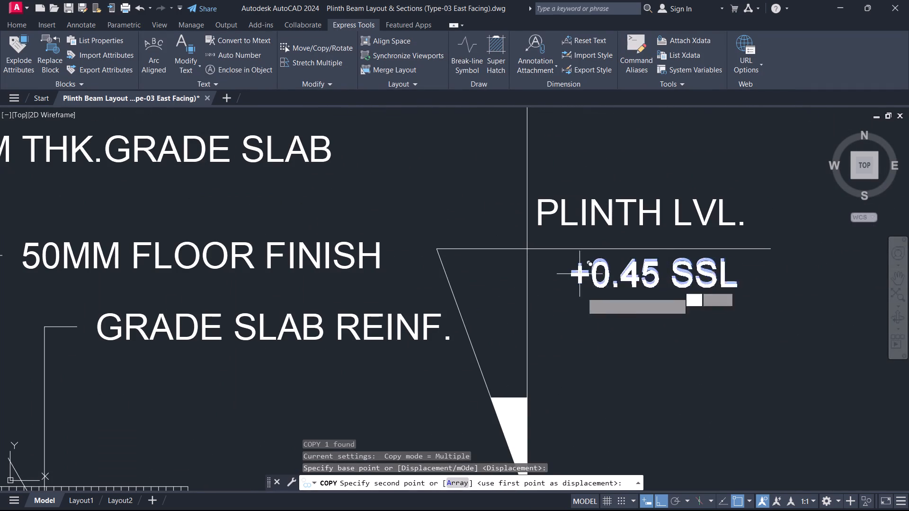
pyautogui.scroll(-2, 506, 358)
pyautogui.scroll(2, 499, 360)
pyautogui.scroll(-2, 497, 360)
pyautogui.moveTo(434, 401); pyautogui.dragTo(579, 334, button='middle')
pyautogui.press('F8')
pyautogui.moveTo(417, 405); pyautogui.dragTo(422, 370, button='middle')
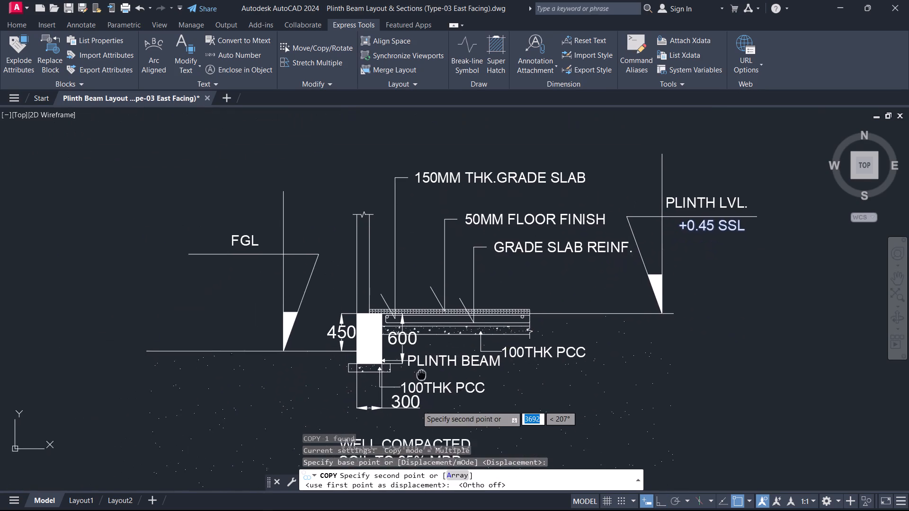
pyautogui.moveTo(422, 370); pyautogui.dragTo(550, 197, button='middle')
pyautogui.scroll(1, 499, 340)
pyautogui.moveTo(471, 354); pyautogui.dragTo(510, 180, button='middle')
pyautogui.scroll(-3, 508, 183)
pyautogui.scroll(4, 415, 277)
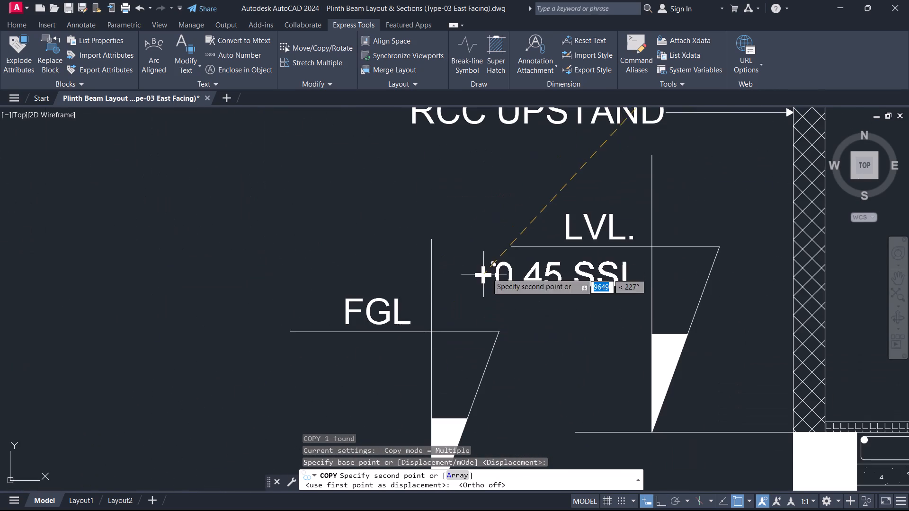
pyautogui.scroll(2, 508, 269)
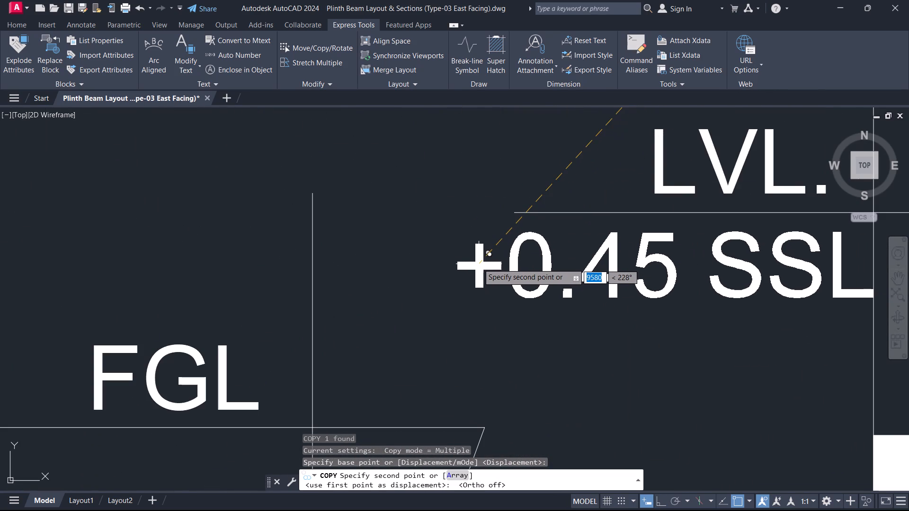
pyautogui.click(472, 264)
pyautogui.press('Escape')
# Stretch the outer end of the LVL. marker's horizontal line past the start of the +0.45 SSL text, with Ortho on.
pyautogui.click(549, 216)
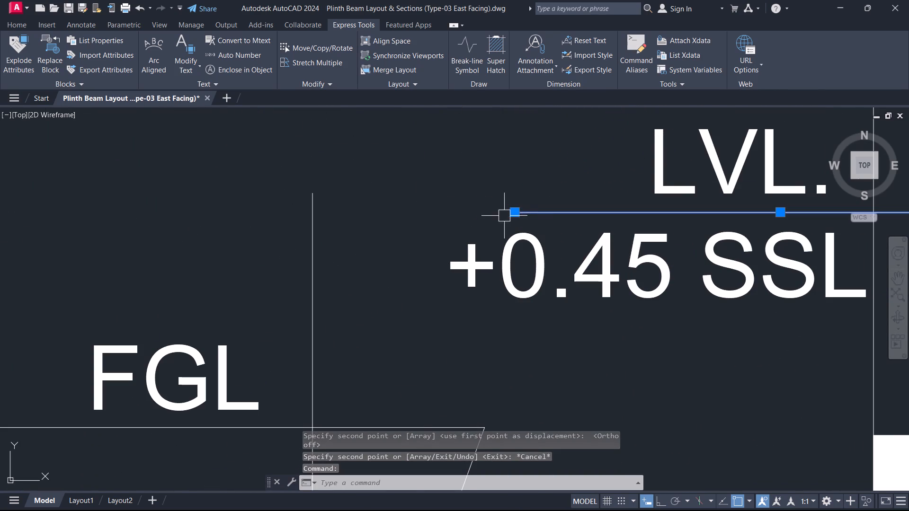
pyautogui.click(514, 213)
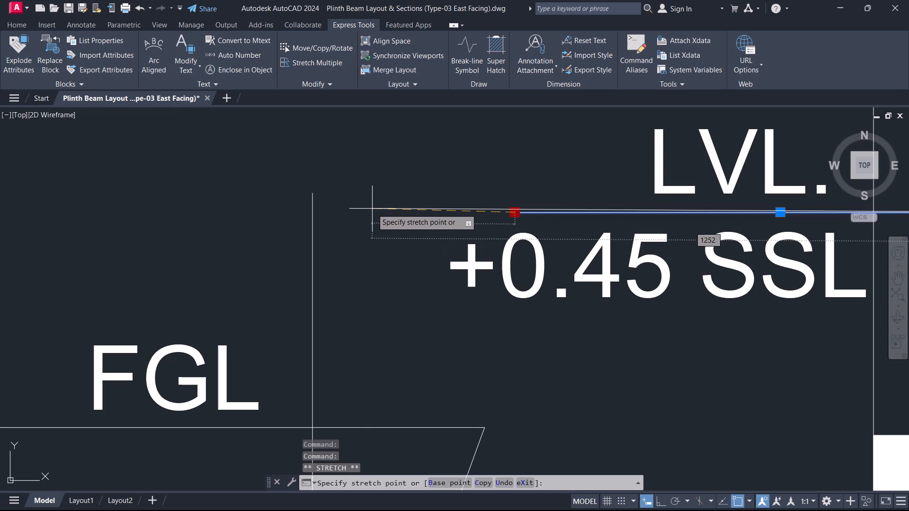
pyautogui.press('F8')
pyautogui.click(372, 208)
pyautogui.press('Escape')
# Draw the PCC bed outline under the white beam block with lines, 500 wide and 100 deep, projecting 100 beyond each side of the block.
pyautogui.scroll(-10, 498, 231)
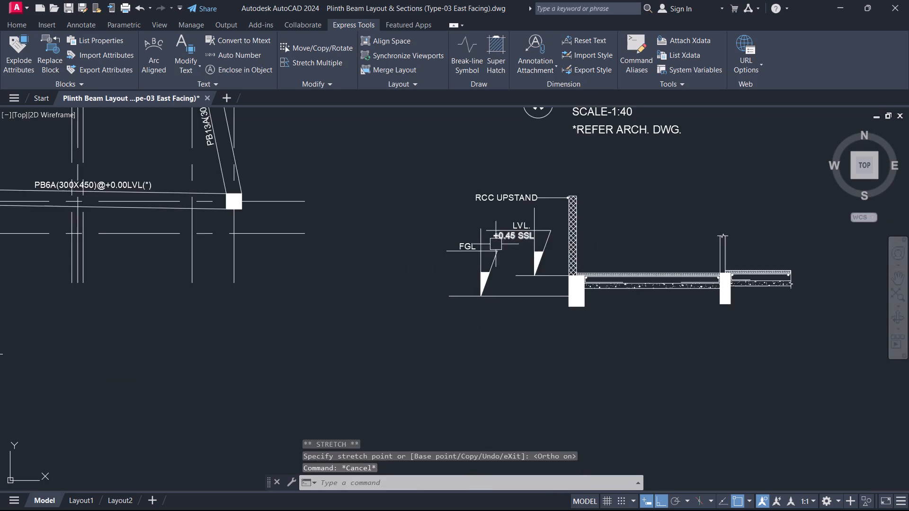
pyautogui.scroll(1, 627, 241)
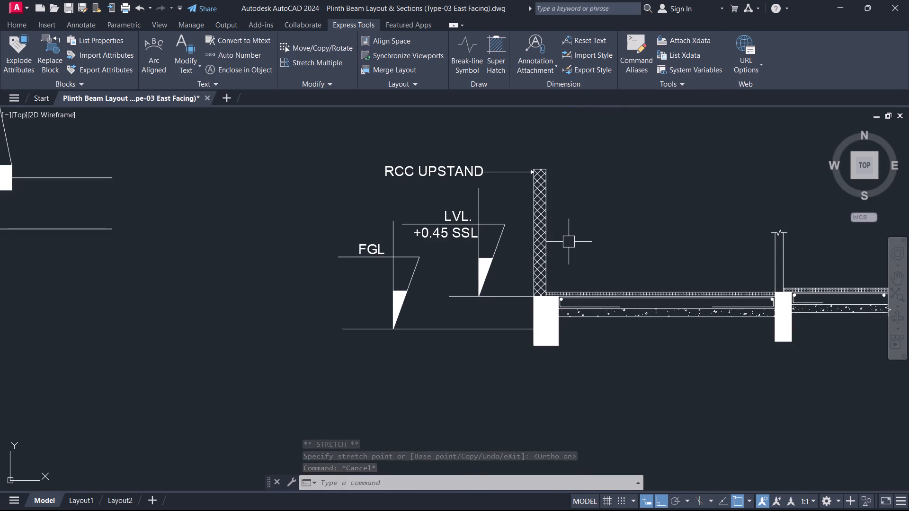
pyautogui.scroll(3, 565, 347)
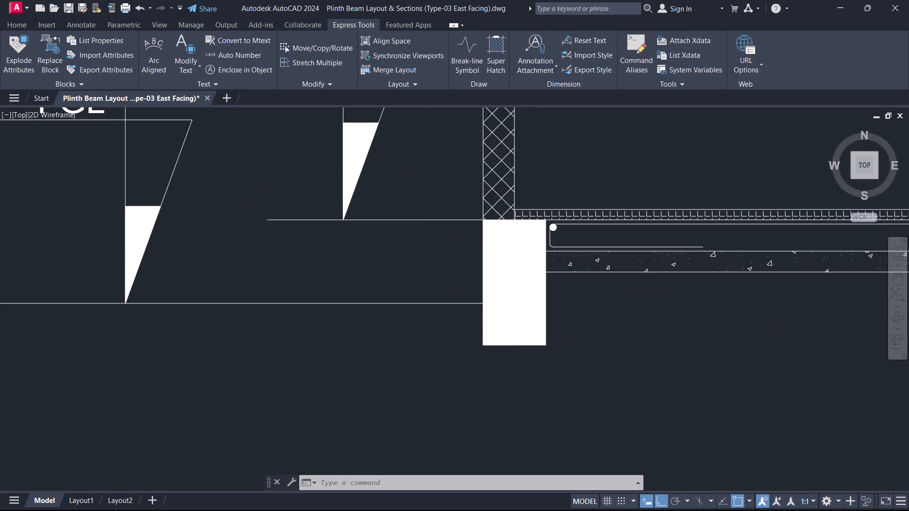
pyautogui.press('l')
pyautogui.press('space')
pyautogui.click(535, 347)
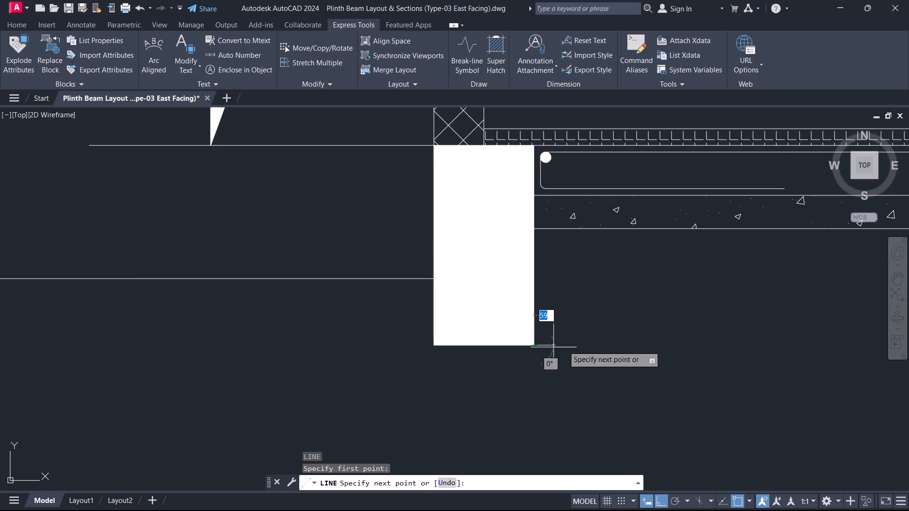
pyautogui.write('100')
pyautogui.press('Return')
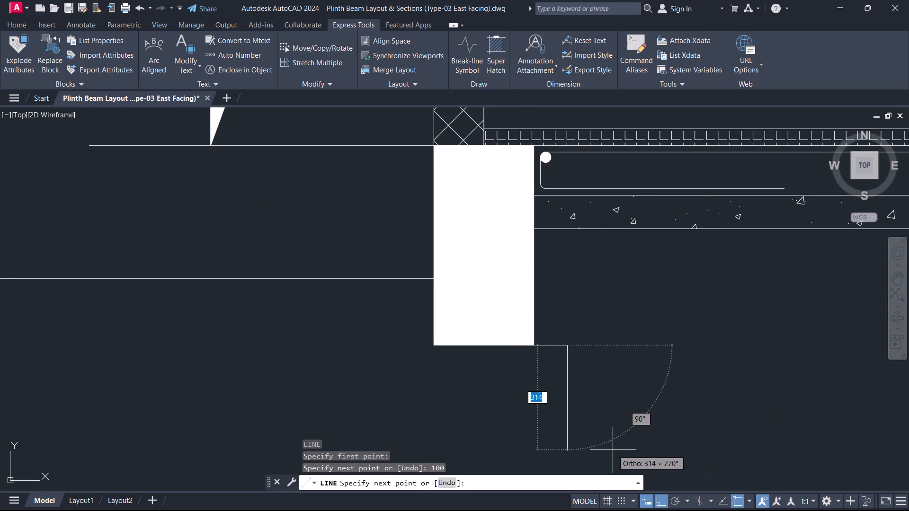
pyautogui.write('100')
pyautogui.press('Return')
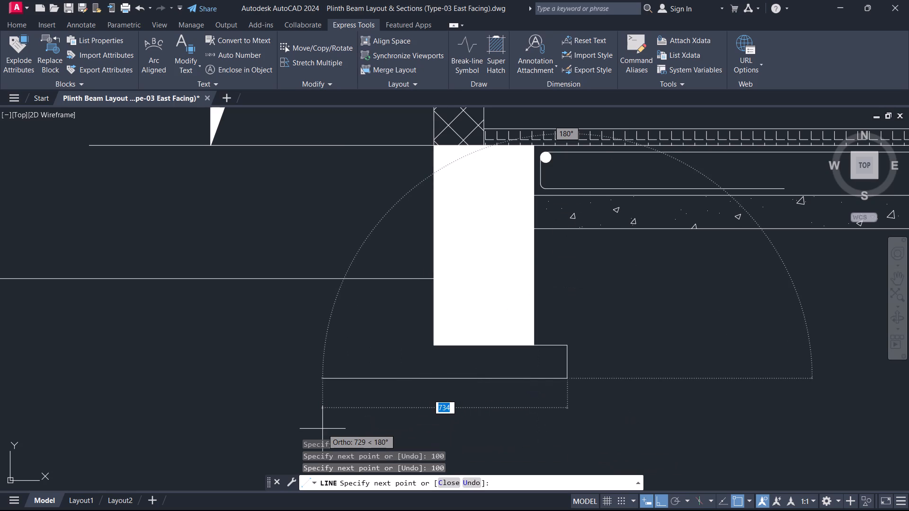
pyautogui.write('500')
pyautogui.press('Return')
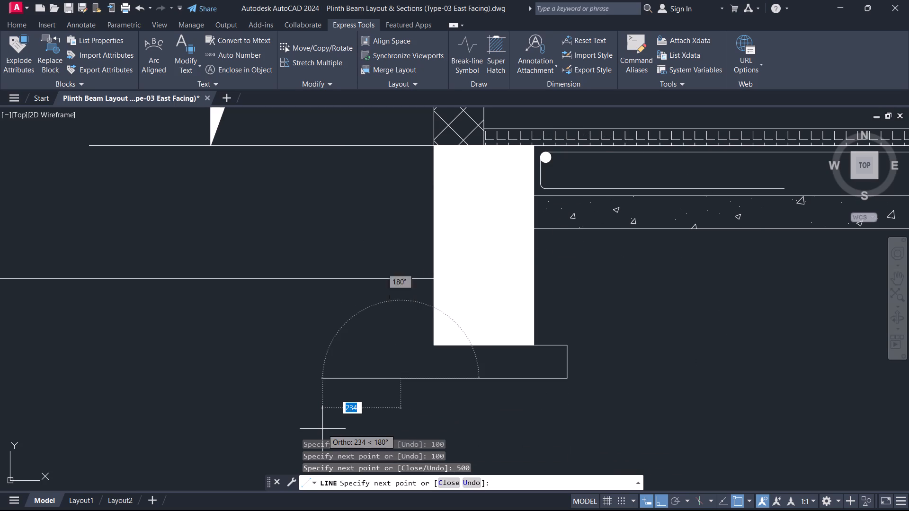
pyautogui.write('100')
pyautogui.press('Return')
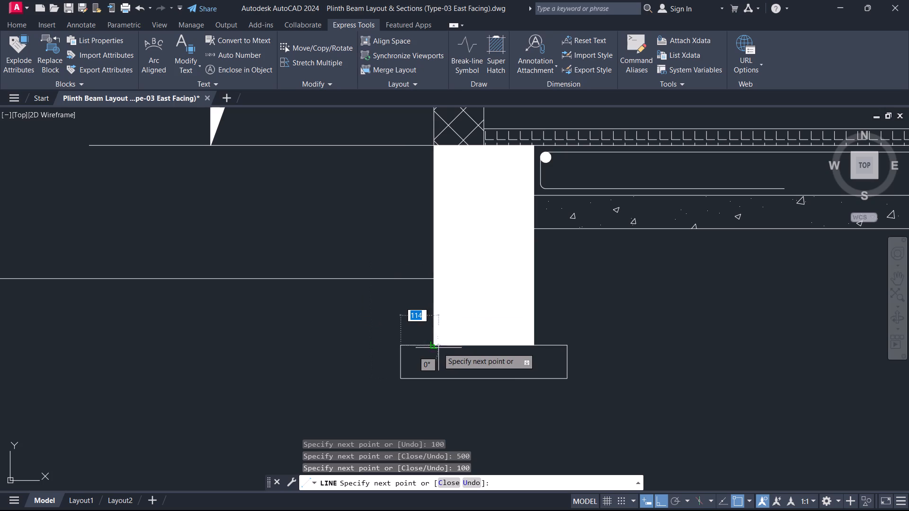
pyautogui.click(430, 344)
pyautogui.press('Escape')
# Hatch the PCC bed under the first beam block with the AR-CONC pattern at scale 1.
pyautogui.write('H')
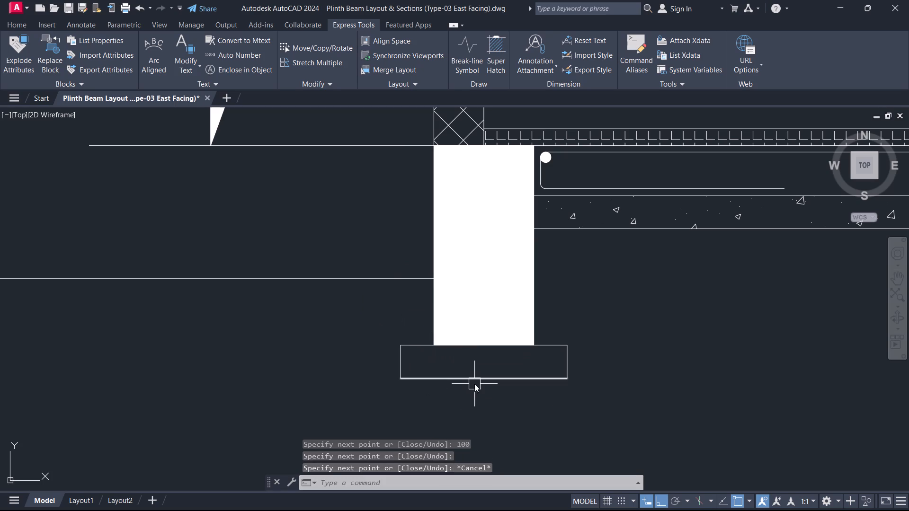
pyautogui.press('space')
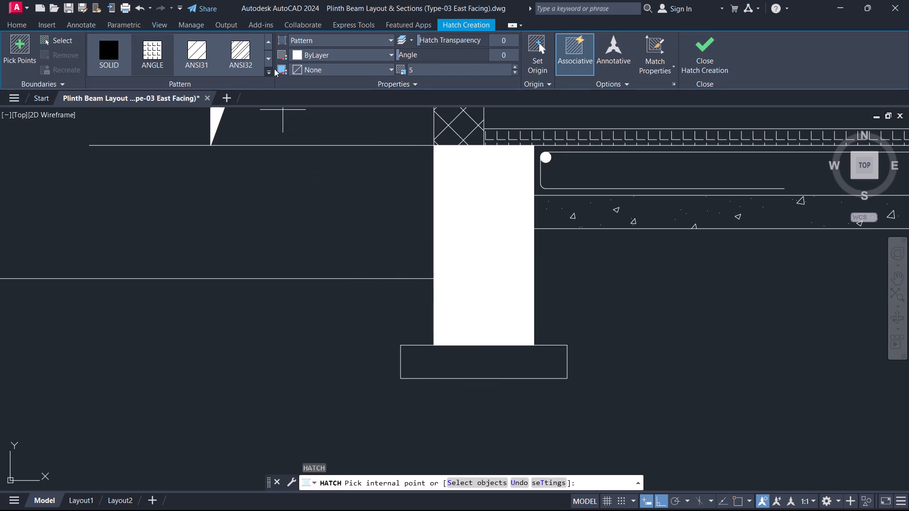
pyautogui.click(270, 74)
pyautogui.click(242, 176)
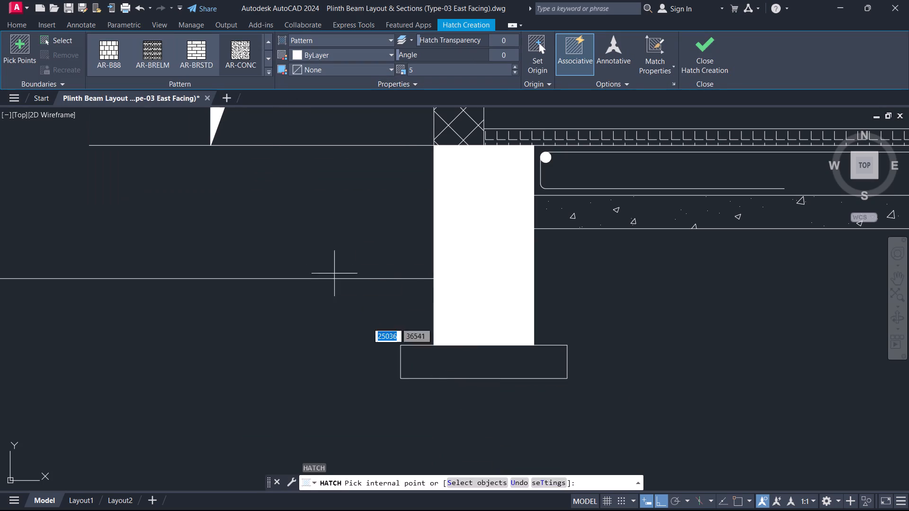
pyautogui.click(421, 368)
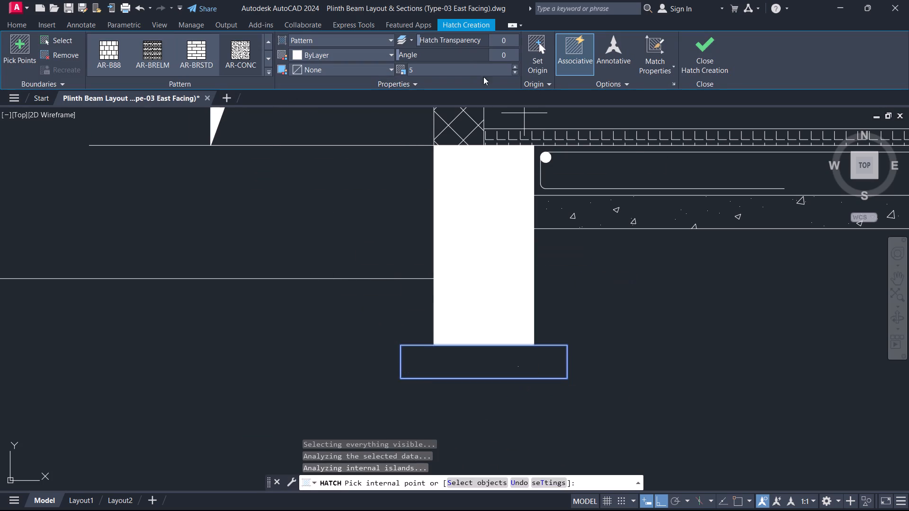
pyautogui.click(471, 73)
pyautogui.press('1')
pyautogui.press('Return')
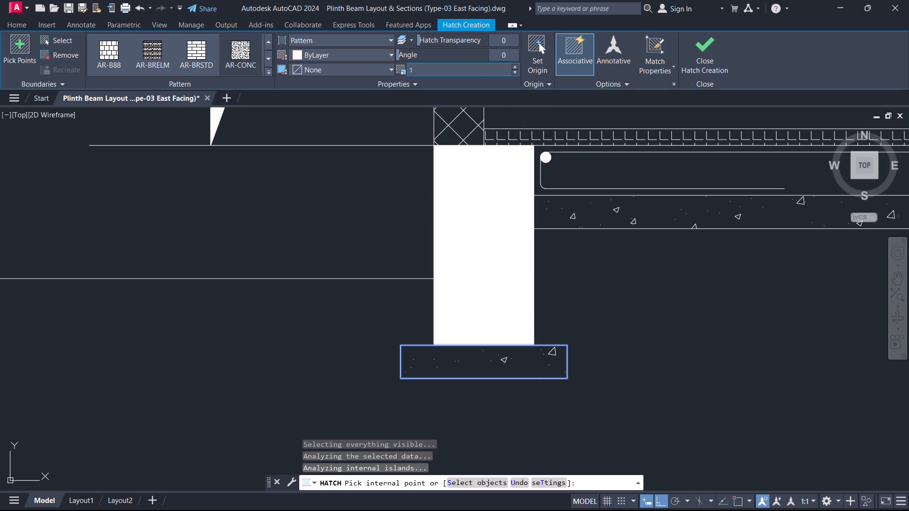
pyautogui.click(685, 49)
# Draw the PCC bed outline under the second beam block with lines, 400 wide and 100 deep, projecting 100 beyond each side.
pyautogui.scroll(-2, 472, 309)
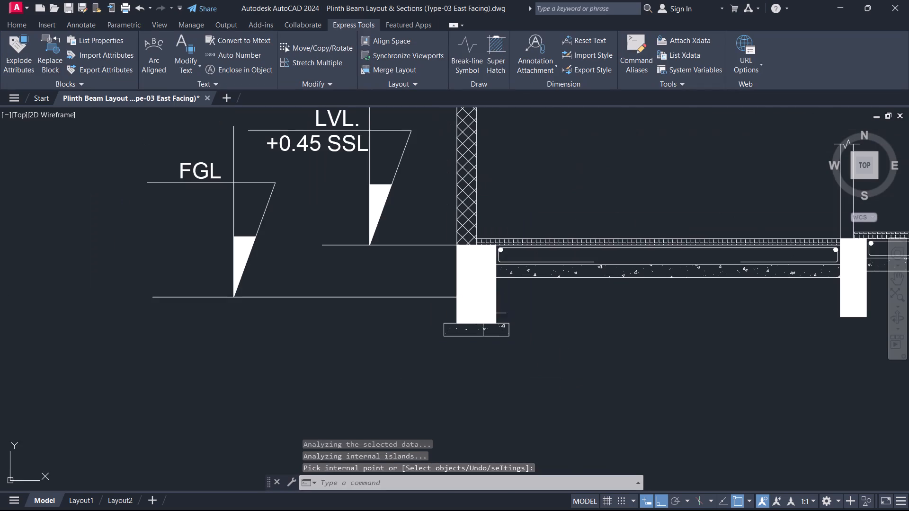
pyautogui.moveTo(623, 311); pyautogui.dragTo(195, 306, button='middle')
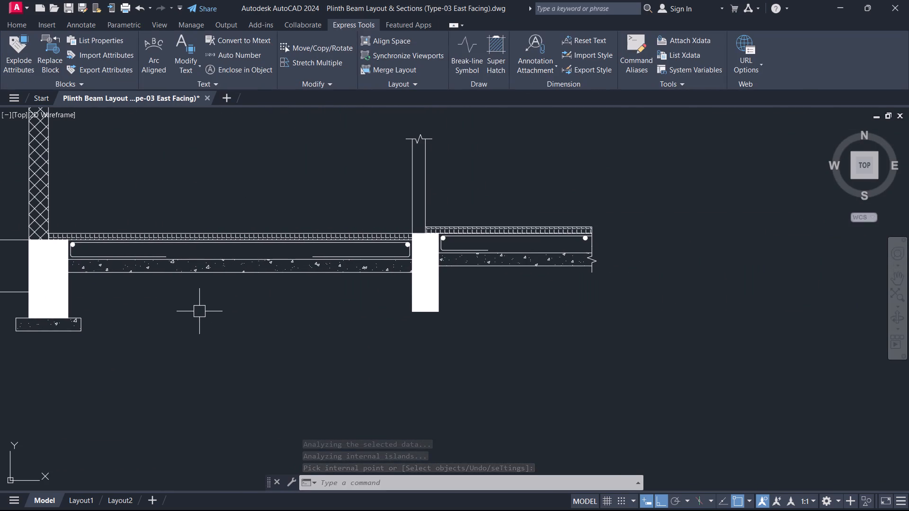
pyautogui.press('l')
pyautogui.press('space')
pyautogui.scroll(1, 411, 318)
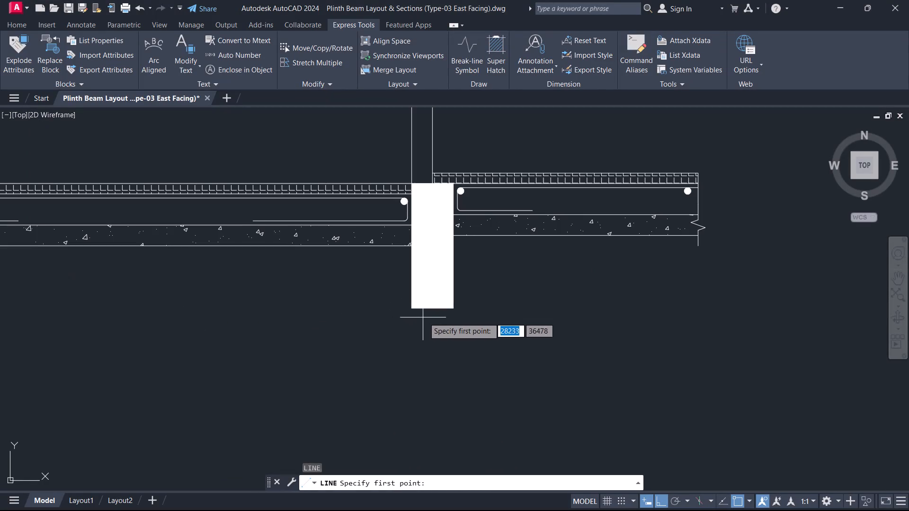
pyautogui.click(452, 308)
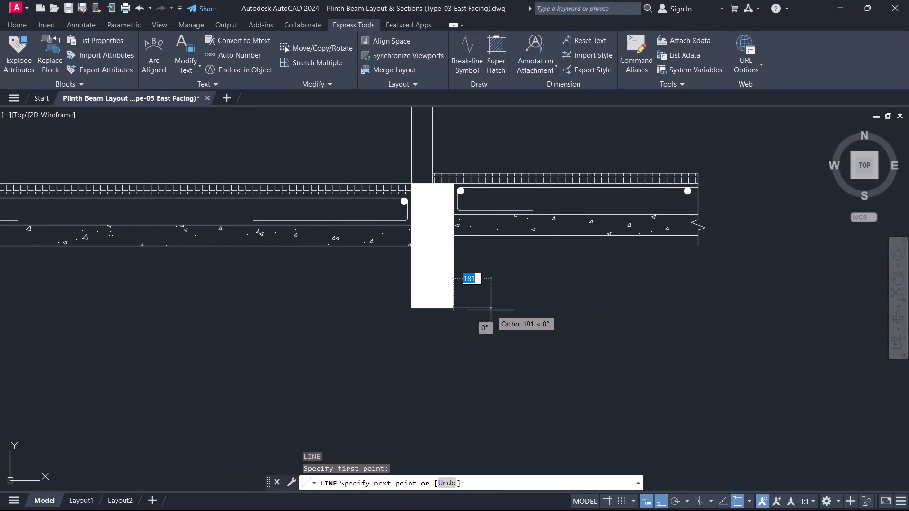
pyautogui.write('10')
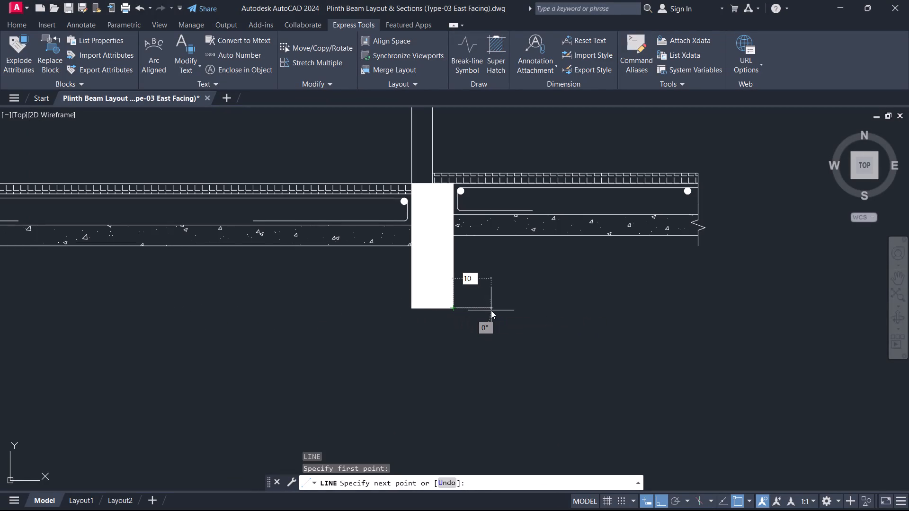
pyautogui.press('0')
pyautogui.press('Return')
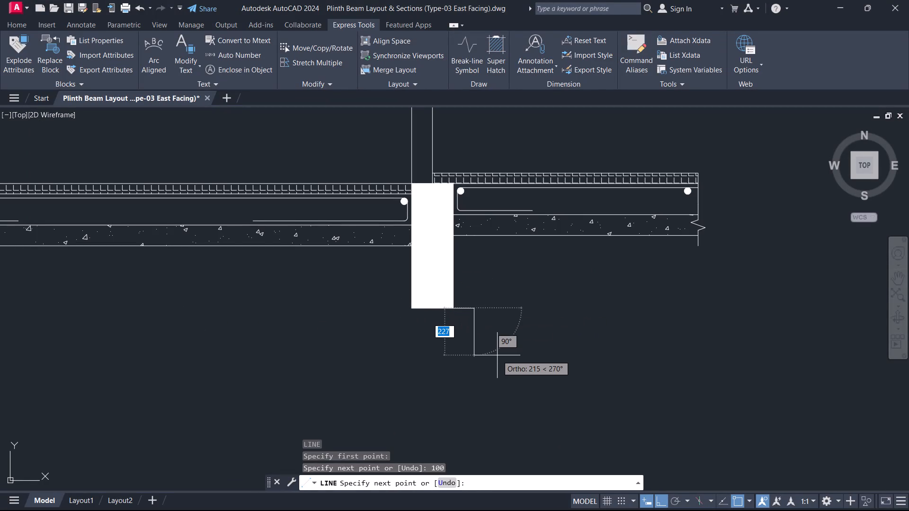
pyautogui.write('100')
pyautogui.press('Return')
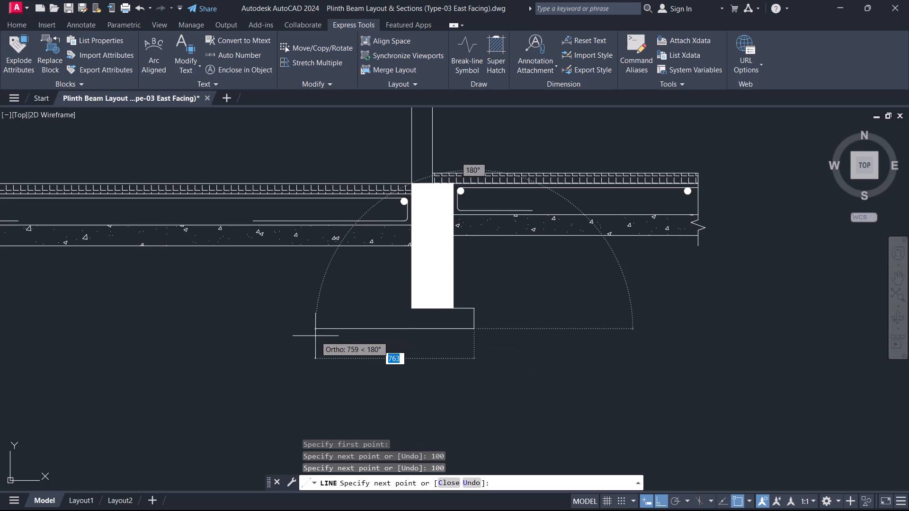
pyautogui.write('400')
pyautogui.press('Return')
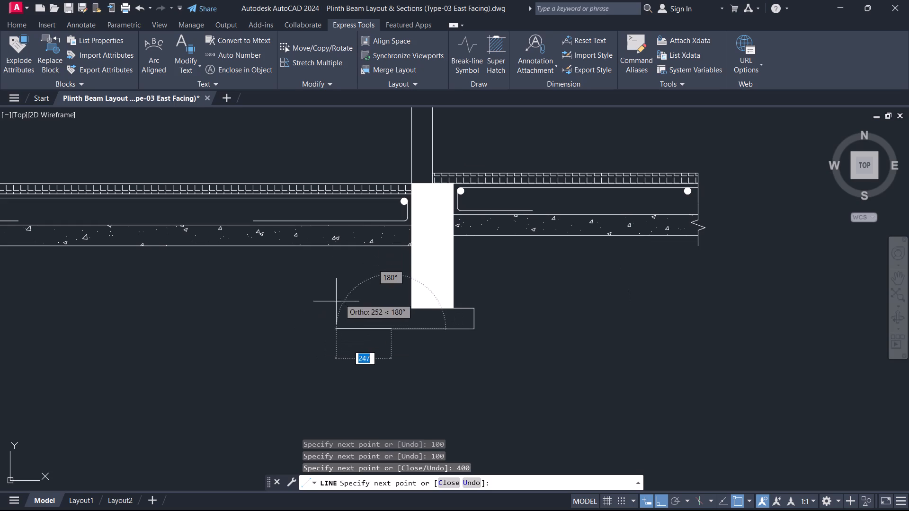
pyautogui.write('100')
pyautogui.press('Return')
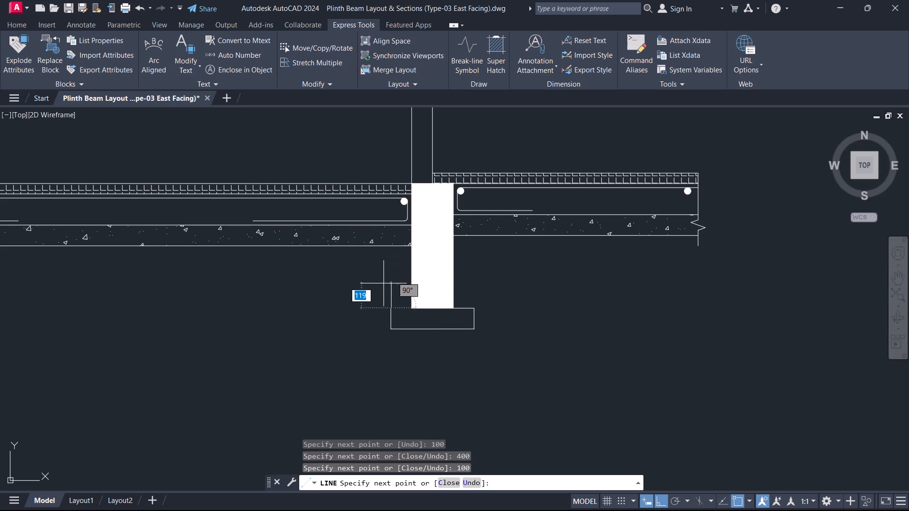
pyautogui.click(409, 306)
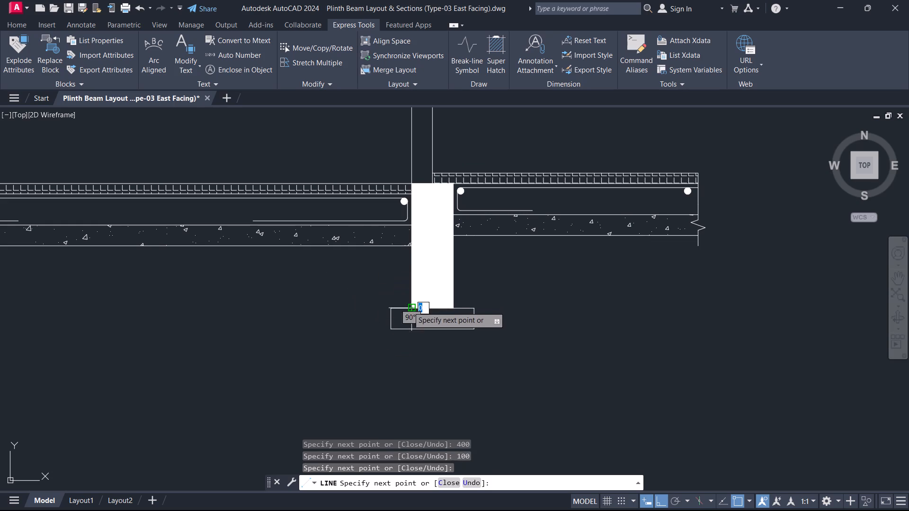
pyautogui.press('Escape')
# Hatch the PCC bed under the second beam block with the same AR-CONC pattern at scale 1.
pyautogui.press('h')
pyautogui.press('space')
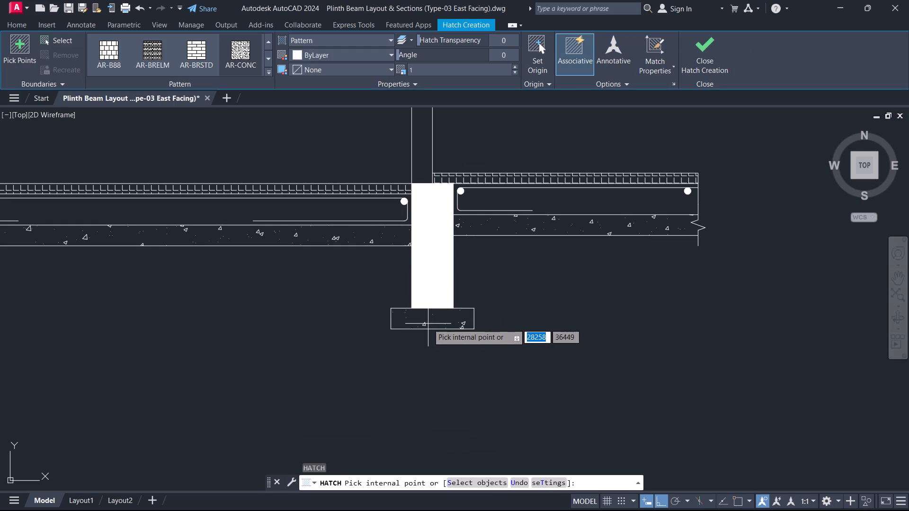
pyautogui.click(427, 323)
pyautogui.press('Escape')
# Copy the PLINTH BEAM label and both 100THK PCC labels, including their leader lines and arrowheads, from Section 02-02.
pyautogui.scroll(-1, 359, 305)
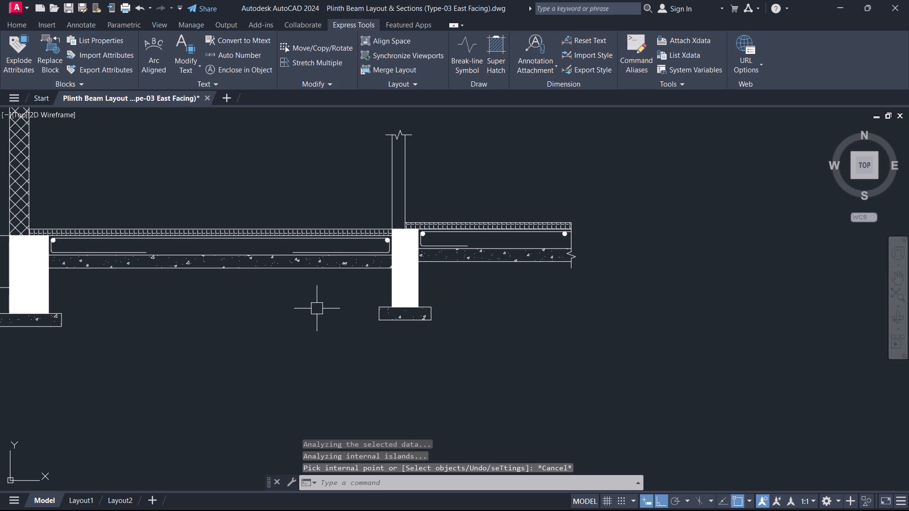
pyautogui.scroll(-1, 430, 349)
pyautogui.moveTo(422, 349); pyautogui.dragTo(498, 365, button='middle')
pyautogui.scroll(2, 498, 365)
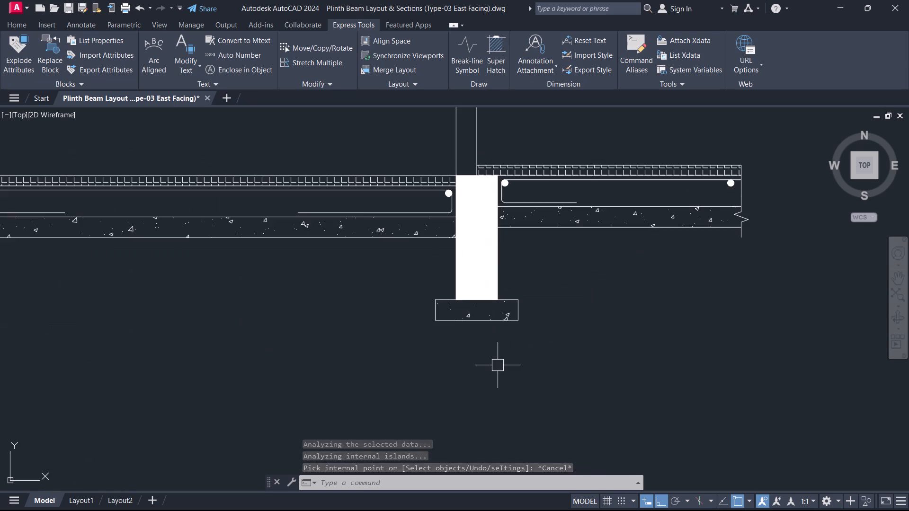
pyautogui.scroll(-1, 498, 365)
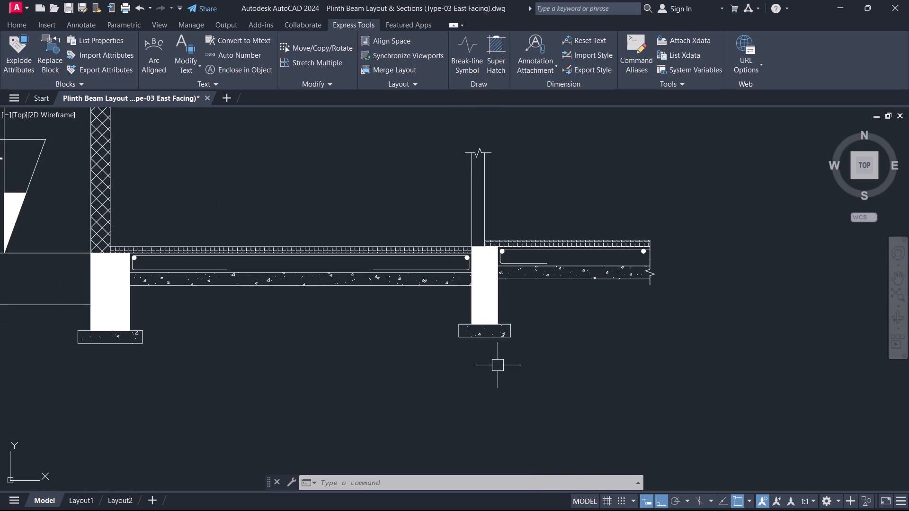
pyautogui.scroll(-3, 442, 338)
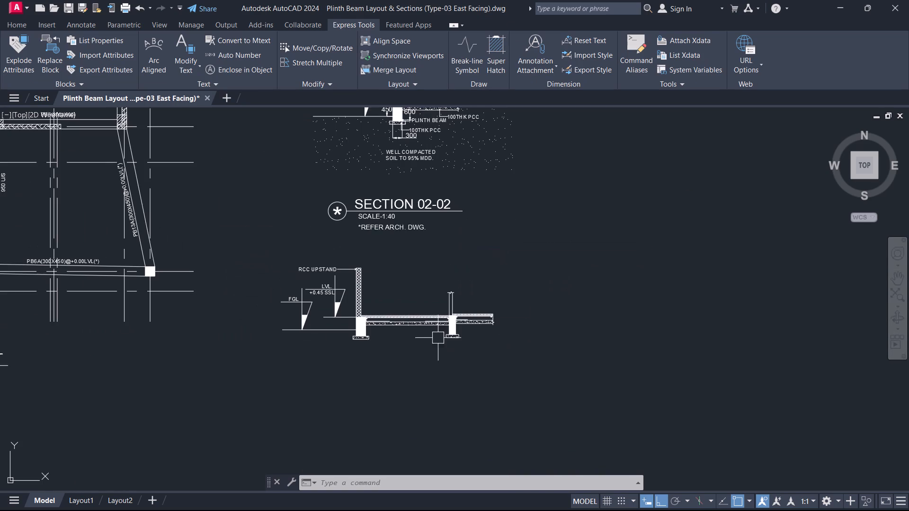
pyautogui.scroll(3, 450, 126)
pyautogui.moveTo(433, 141); pyautogui.dragTo(440, 193, button='middle')
pyautogui.press('F3')
pyautogui.press('Escape')
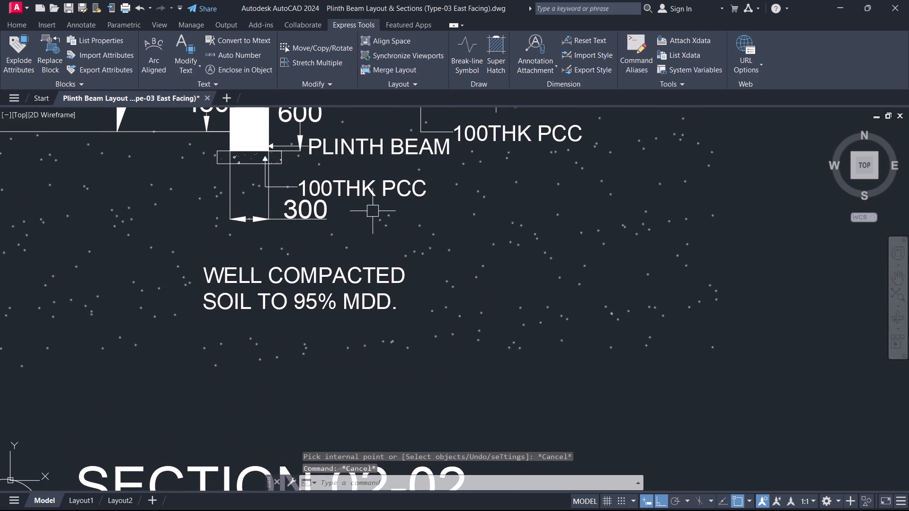
pyautogui.scroll(2, 315, 189)
pyautogui.click(315, 188)
pyautogui.click(233, 183)
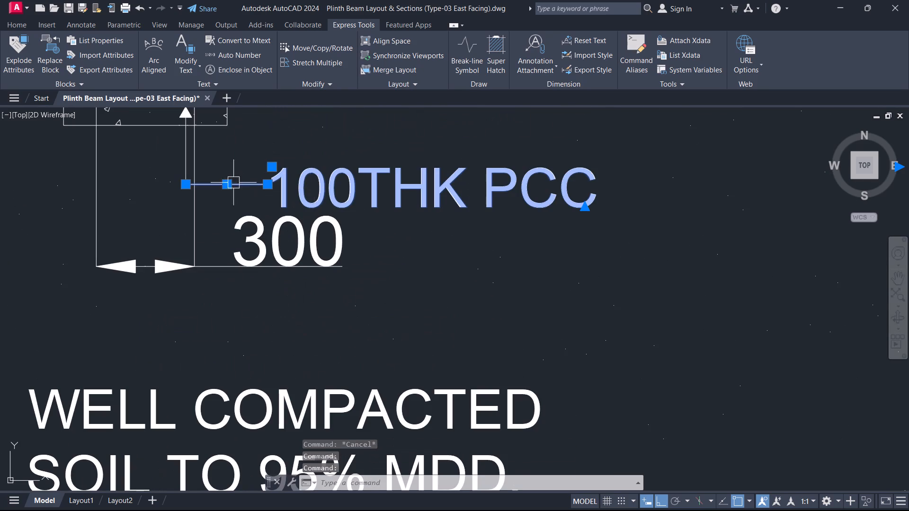
pyautogui.click(184, 158)
pyautogui.moveTo(200, 145); pyautogui.dragTo(242, 289, button='middle')
pyautogui.scroll(1, 200, 145)
pyautogui.scroll(2, 227, 273)
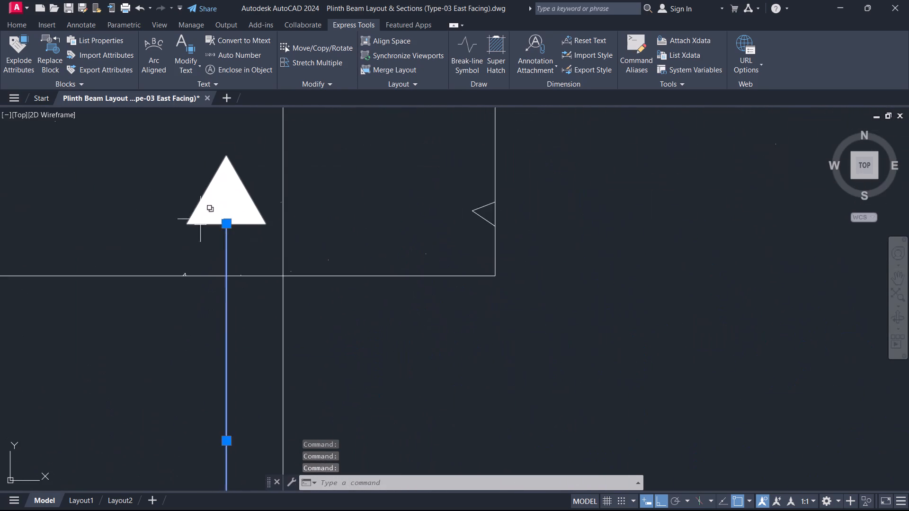
pyautogui.scroll(2, 194, 210)
pyautogui.click(143, 114)
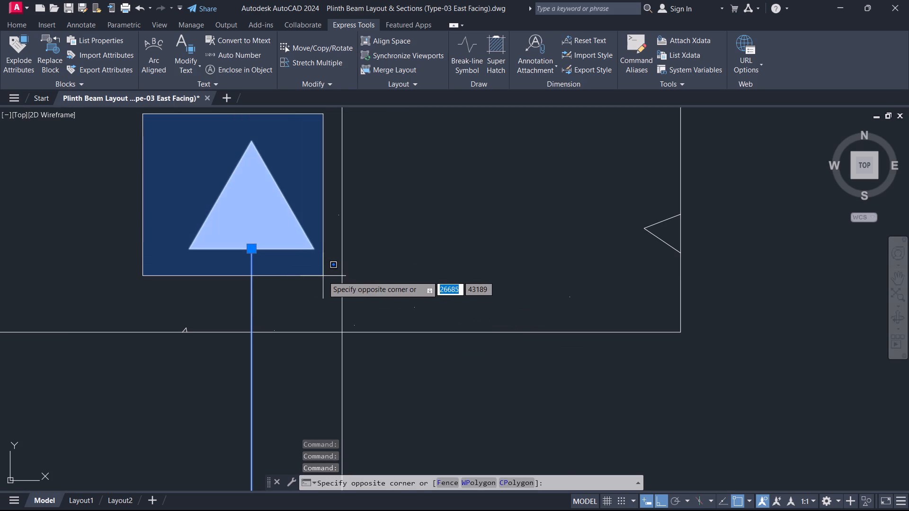
pyautogui.click(323, 276)
pyautogui.scroll(-4, 323, 276)
pyautogui.scroll(1, 327, 276)
pyautogui.scroll(-1, 333, 277)
pyautogui.scroll(-3, 459, 239)
pyautogui.scroll(1, 399, 203)
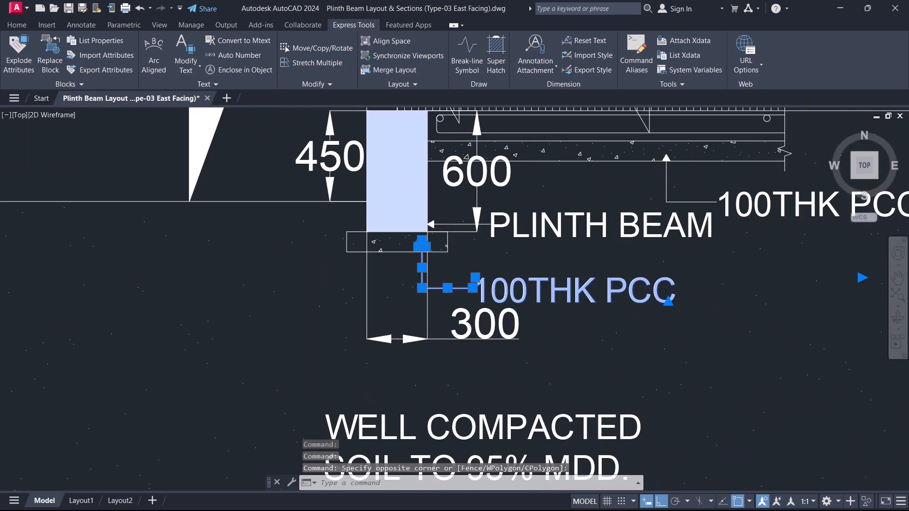
pyautogui.scroll(1, 399, 203)
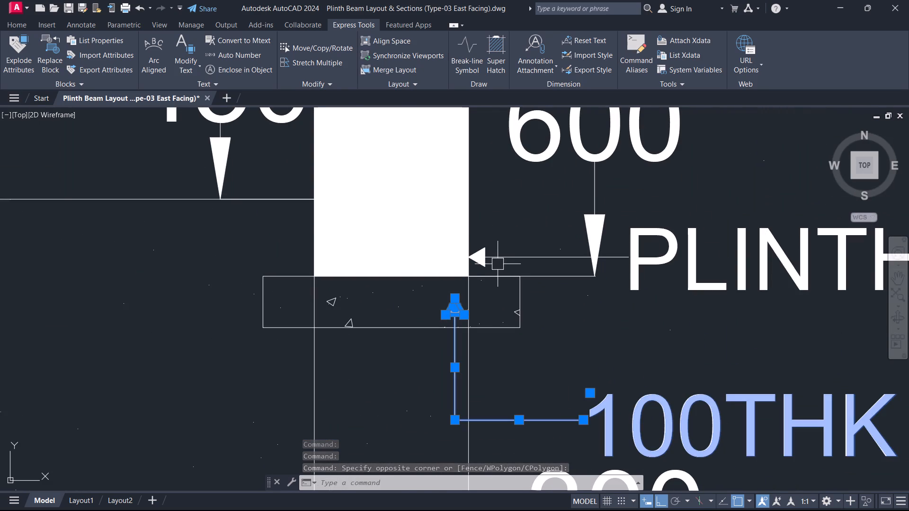
pyautogui.moveTo(497, 264); pyautogui.dragTo(492, 264)
pyautogui.click(473, 246)
pyautogui.scroll(-2, 586, 265)
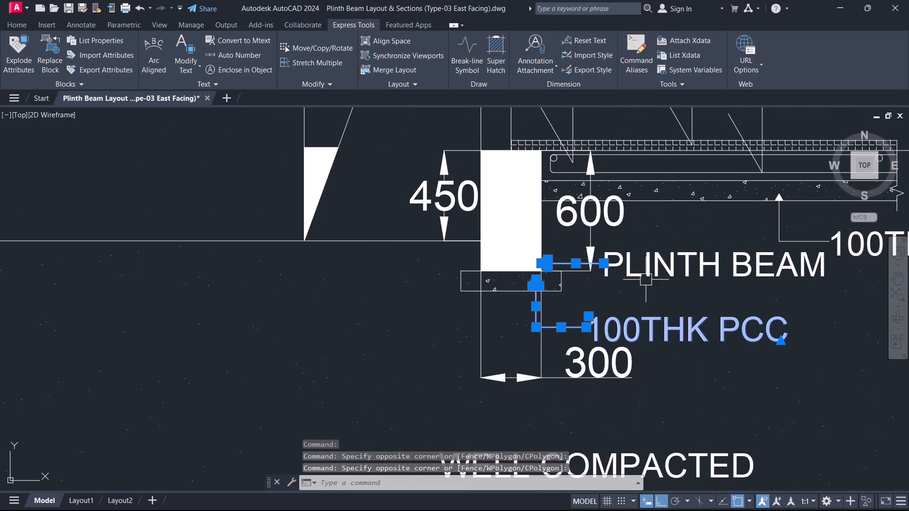
pyautogui.click(658, 269)
pyautogui.scroll(-2, 708, 246)
pyautogui.moveTo(708, 246); pyautogui.dragTo(665, 250, button='middle')
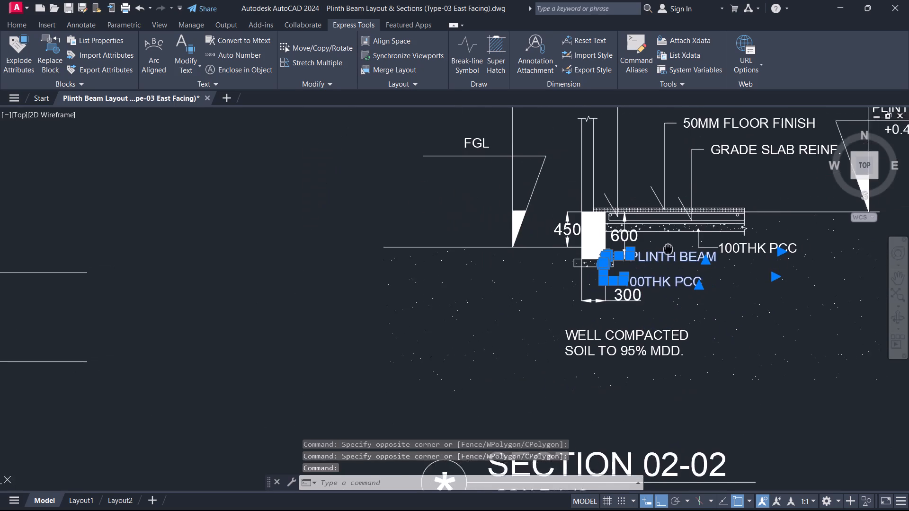
pyautogui.moveTo(665, 250); pyautogui.dragTo(581, 254, button='middle')
pyautogui.scroll(1, 582, 266)
pyautogui.scroll(2, 696, 262)
pyautogui.click(641, 238)
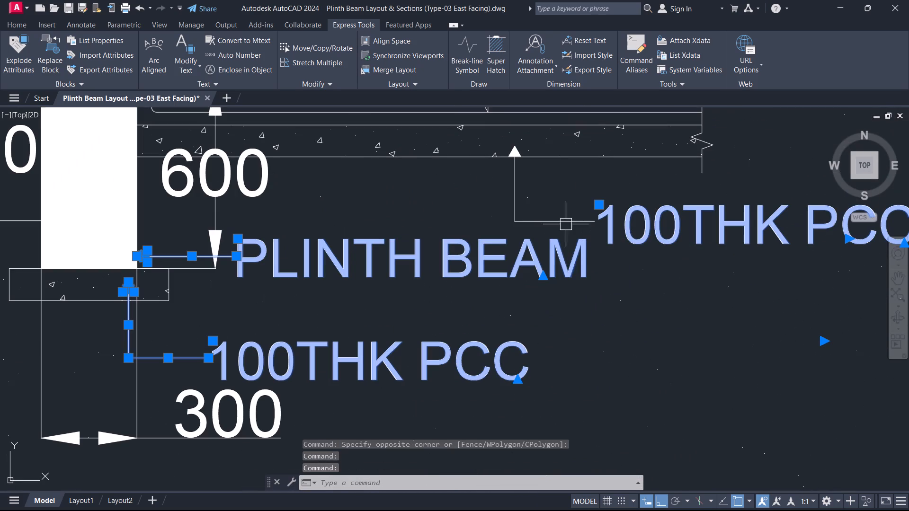
pyautogui.click(556, 220)
pyautogui.click(514, 182)
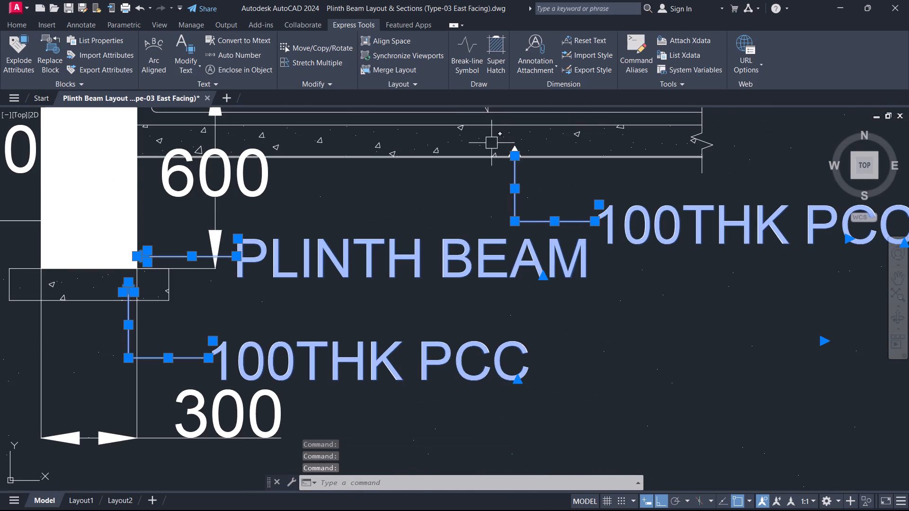
pyautogui.scroll(3, 491, 139)
pyautogui.moveTo(505, 139); pyautogui.dragTo(512, 147)
pyautogui.click(690, 263)
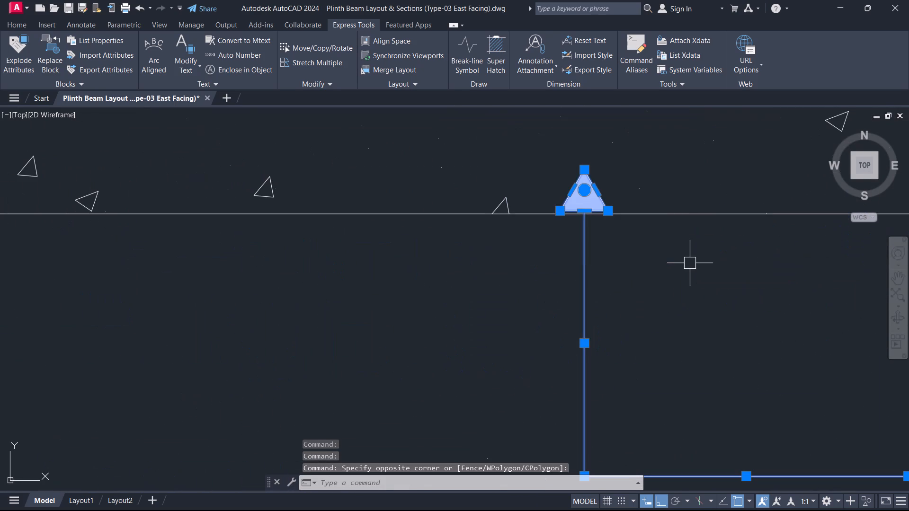
pyautogui.scroll(-2, 691, 264)
pyautogui.scroll(1, 690, 270)
pyautogui.scroll(-3, 690, 270)
pyautogui.scroll(-1, 749, 316)
pyautogui.moveTo(749, 316); pyautogui.dragTo(615, 287, button='middle')
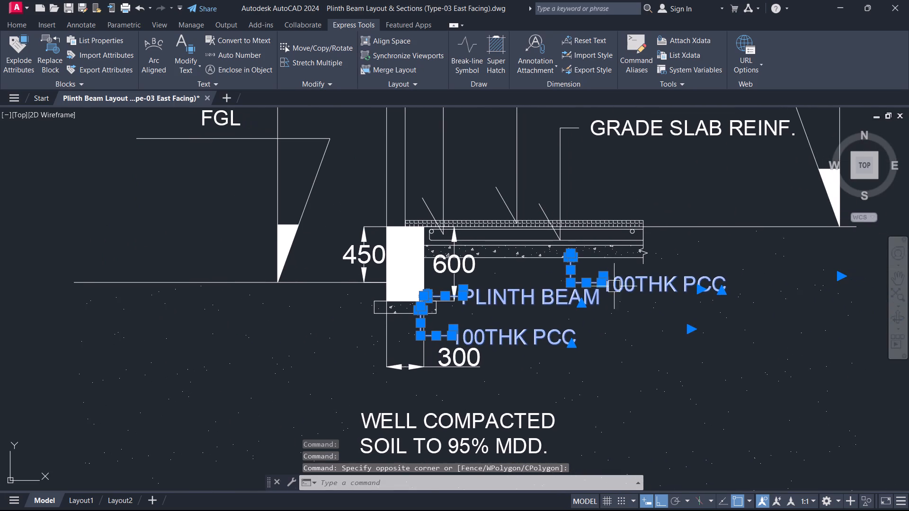
pyautogui.scroll(1, 400, 253)
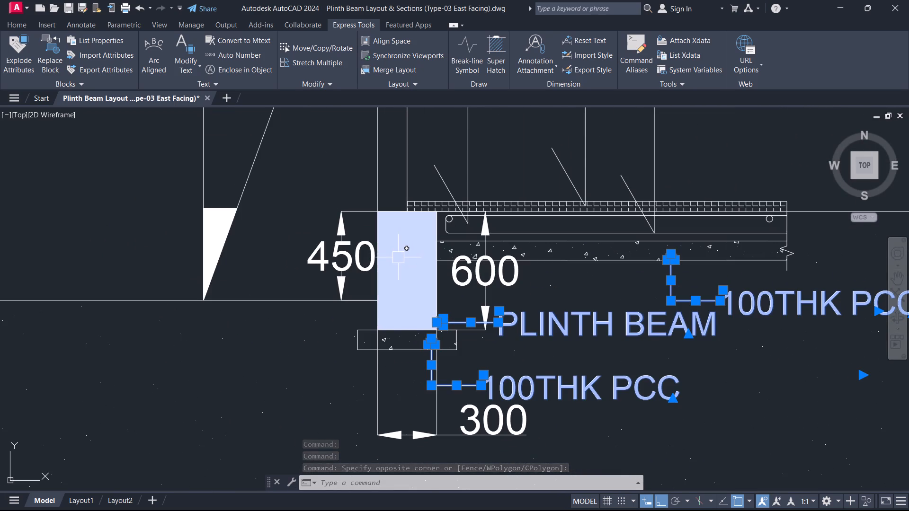
pyautogui.write('CO')
pyautogui.press('space')
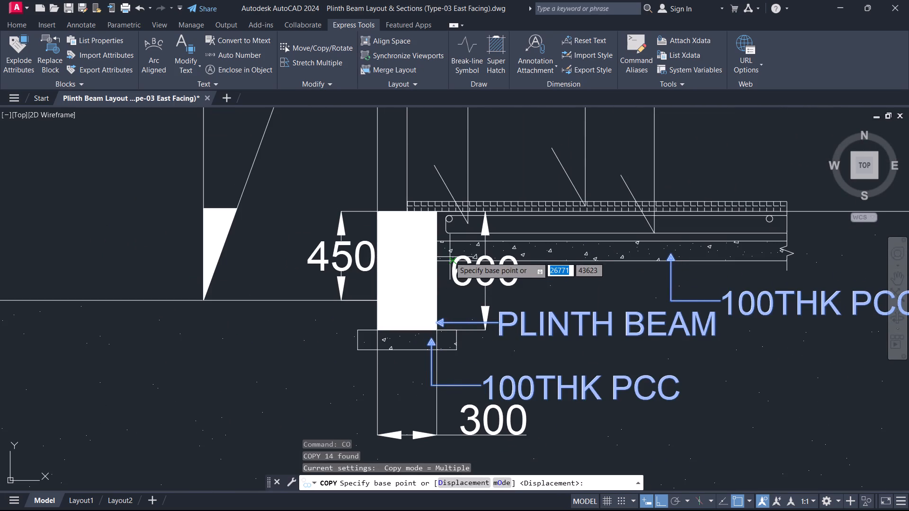
pyautogui.scroll(2, 431, 269)
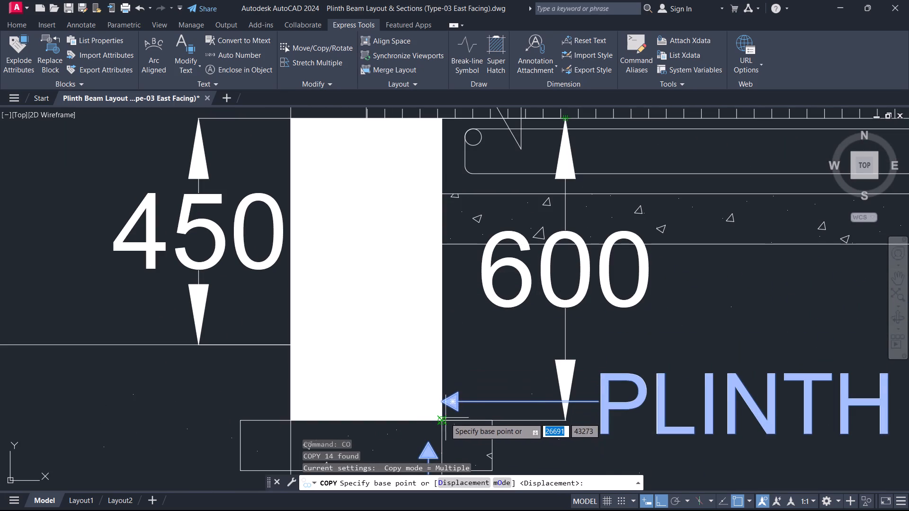
# Place the copied PLINTH BEAM and 100THK PCC labels using the bottom right corner of the second beam block as reference.
pyautogui.click(442, 418)
pyautogui.scroll(-6, 471, 446)
pyautogui.moveTo(543, 461); pyautogui.dragTo(497, 163, button='middle')
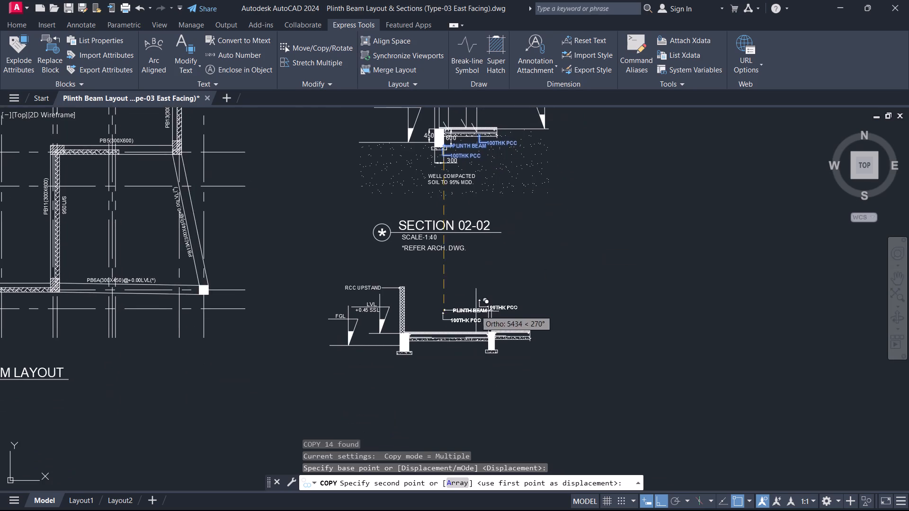
pyautogui.scroll(2, 478, 315)
pyautogui.scroll(3, 534, 400)
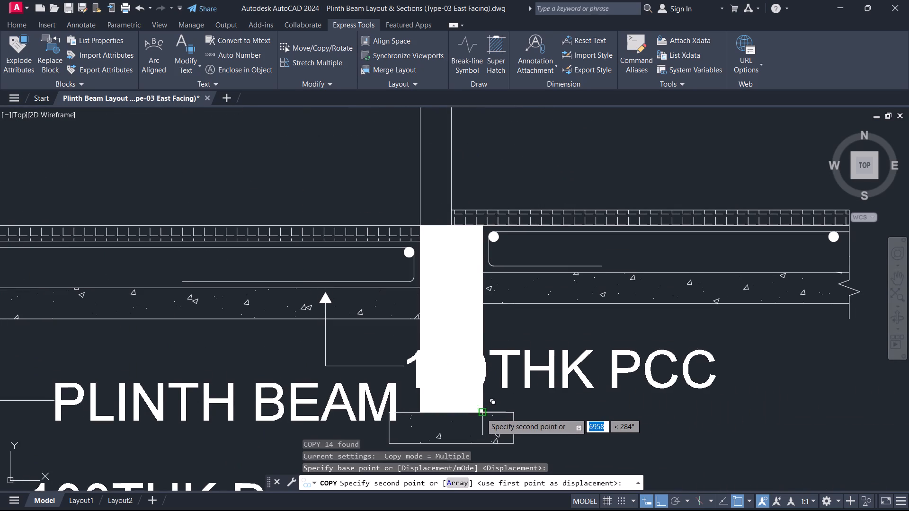
pyautogui.click(481, 413)
pyautogui.press('Escape')
# Move the slab PCC label's vertical leader line and arrowhead about 135 left, away from the slab's break line.
pyautogui.scroll(-4, 472, 413)
pyautogui.moveTo(435, 414); pyautogui.dragTo(420, 404, button='middle')
pyautogui.scroll(2, 435, 414)
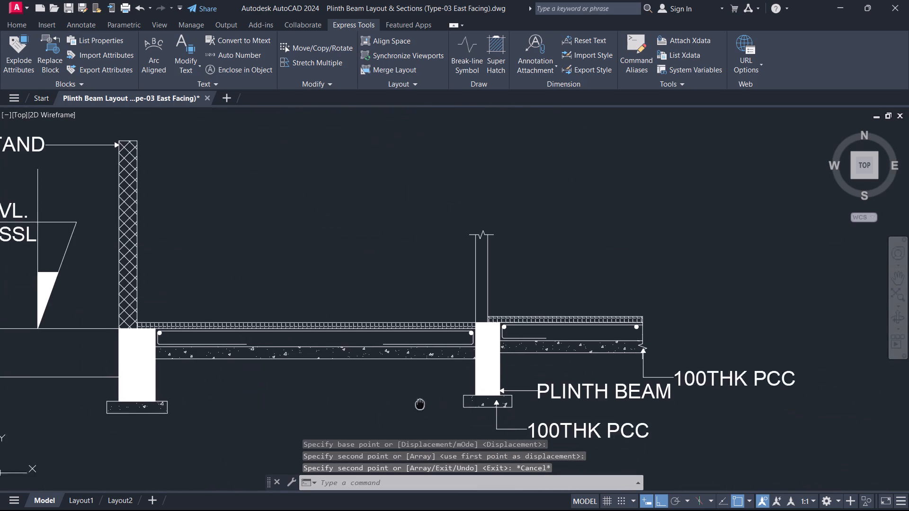
pyautogui.moveTo(420, 404); pyautogui.dragTo(399, 372, button='middle')
pyautogui.scroll(3, 650, 340)
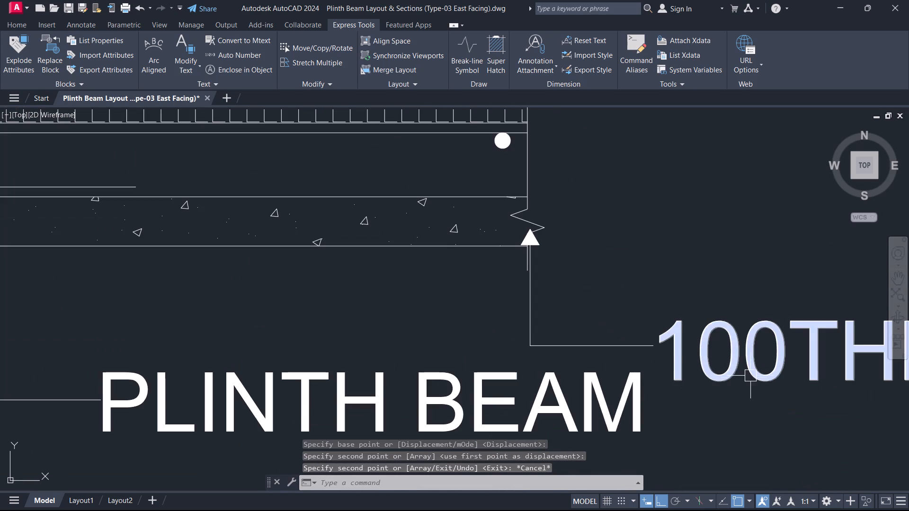
pyautogui.click(551, 290)
pyautogui.click(494, 290)
pyautogui.scroll(2, 561, 255)
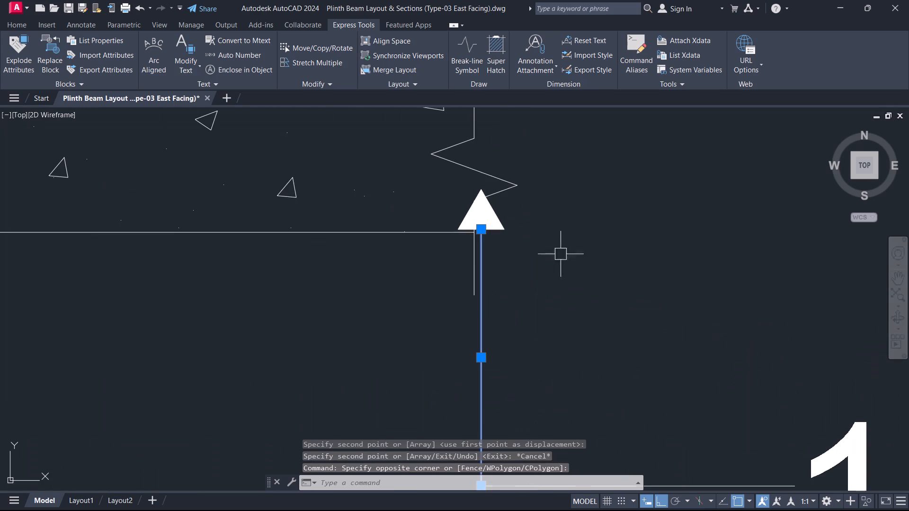
pyautogui.moveTo(391, 159); pyautogui.dragTo(397, 165)
pyautogui.click(578, 264)
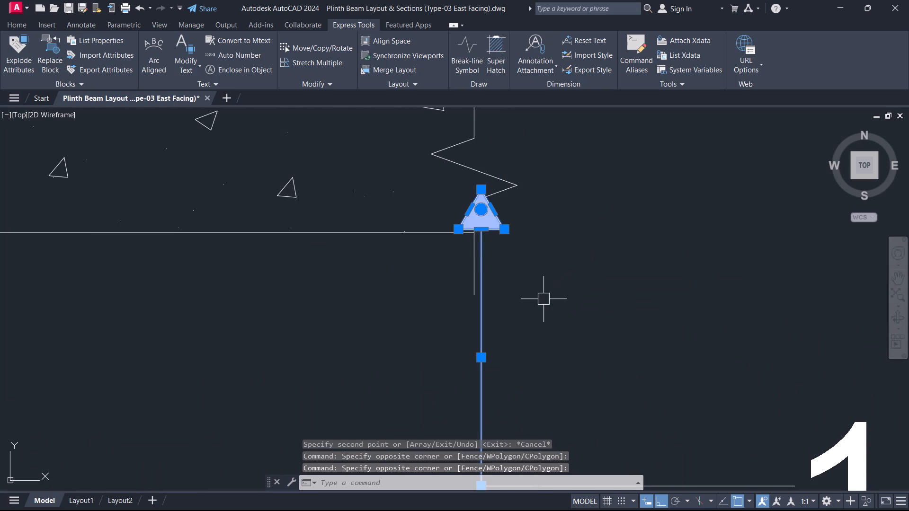
pyautogui.press('m')
pyautogui.press('space')
pyautogui.click(539, 301)
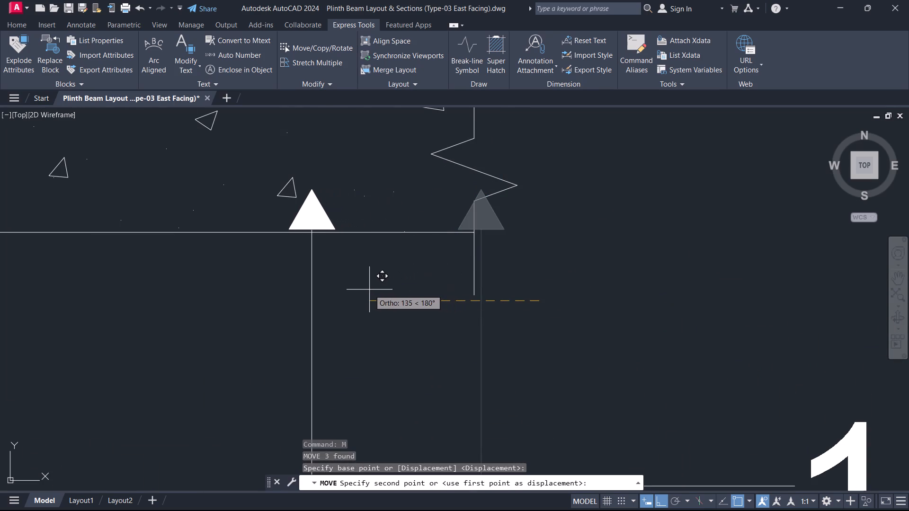
pyautogui.click(369, 290)
pyautogui.press('Escape')
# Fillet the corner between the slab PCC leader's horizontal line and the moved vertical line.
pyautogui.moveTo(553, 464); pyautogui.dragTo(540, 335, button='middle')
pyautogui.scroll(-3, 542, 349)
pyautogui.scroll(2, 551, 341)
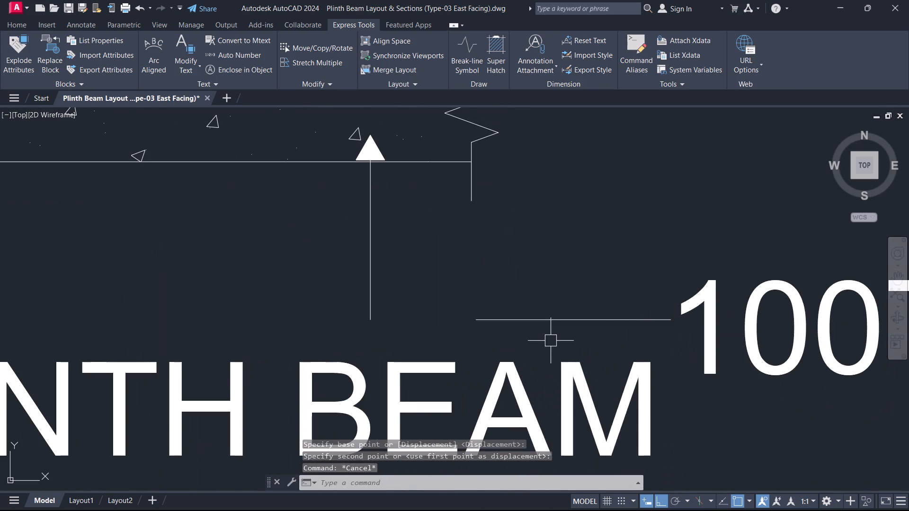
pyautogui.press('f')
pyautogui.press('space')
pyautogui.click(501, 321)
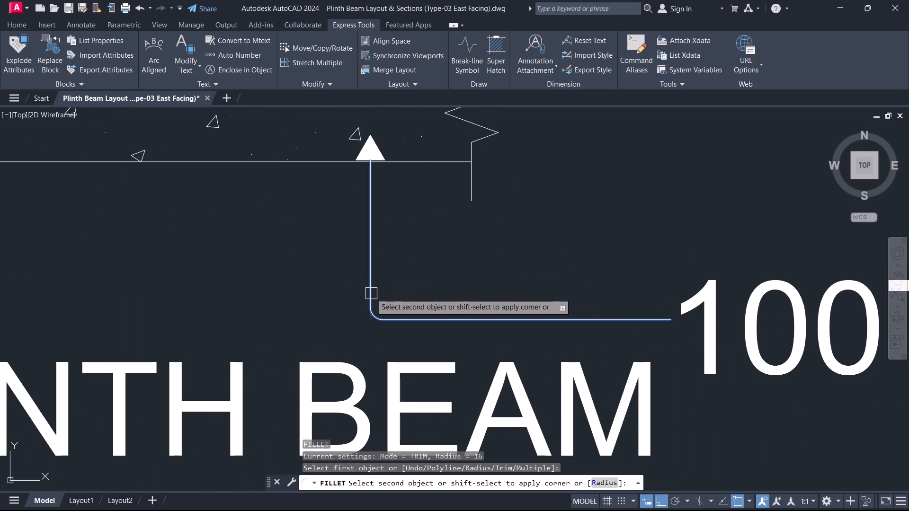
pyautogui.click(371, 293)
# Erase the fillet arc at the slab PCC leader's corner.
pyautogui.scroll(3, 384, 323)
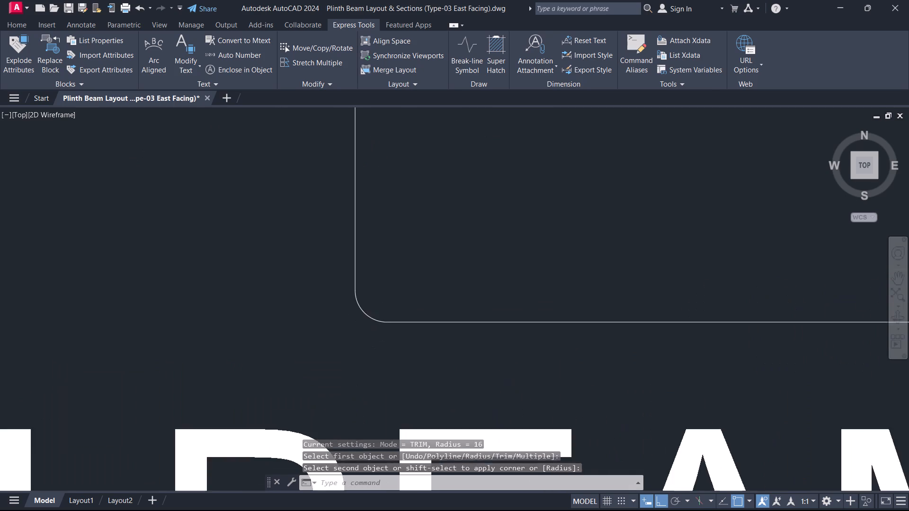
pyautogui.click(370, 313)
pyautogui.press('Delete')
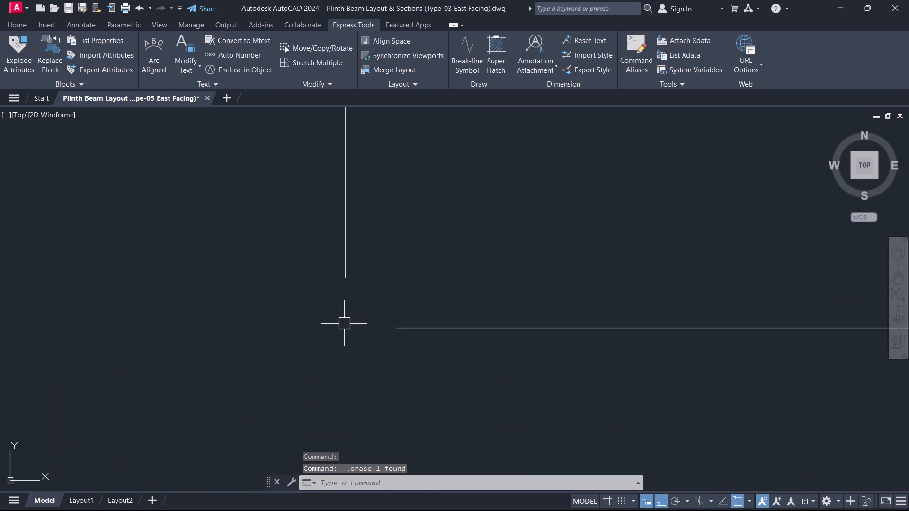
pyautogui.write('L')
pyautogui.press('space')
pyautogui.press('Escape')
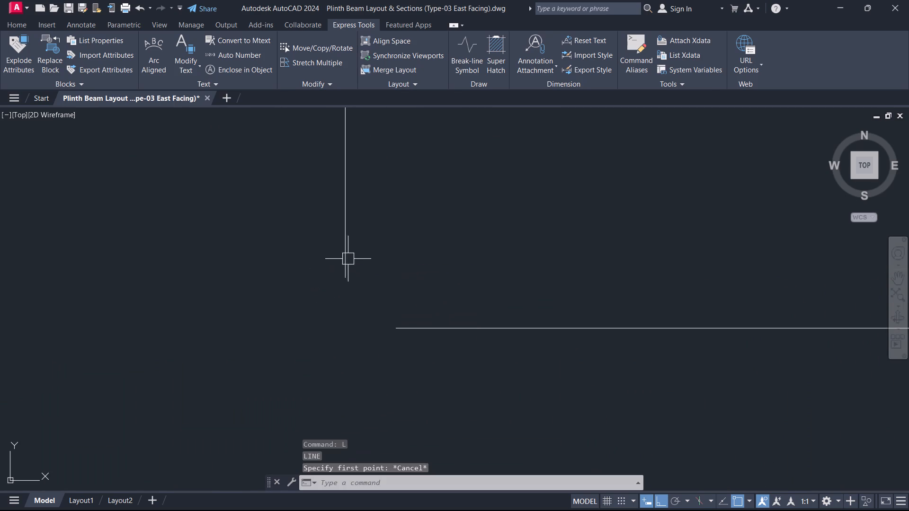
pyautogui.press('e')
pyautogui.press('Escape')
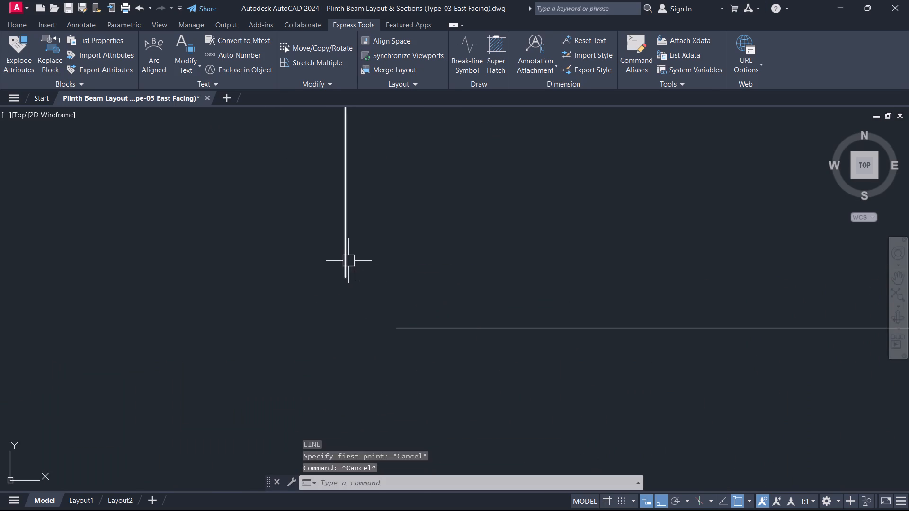
# Stretch the slab PCC leader's vertical line down and its horizontal line left until they cross.
pyautogui.click(347, 261)
pyautogui.click(346, 276)
pyautogui.click(364, 373)
pyautogui.press('Escape')
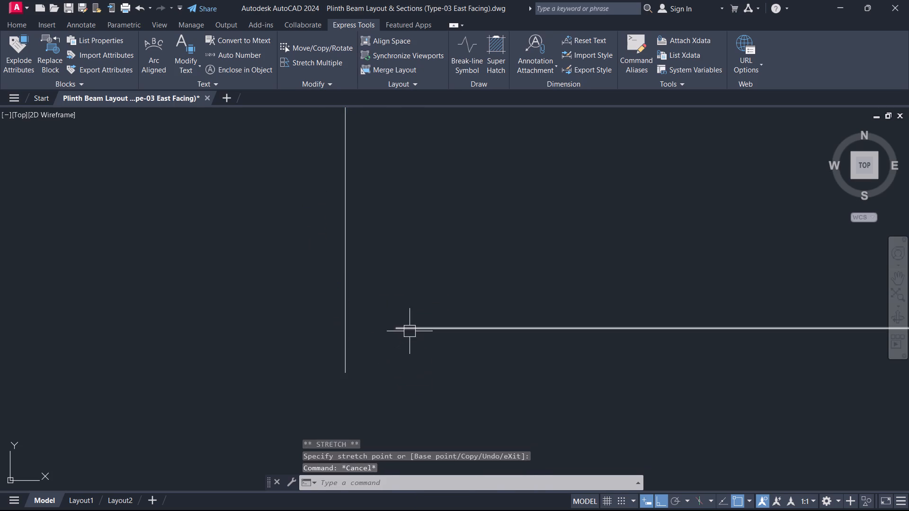
pyautogui.click(411, 330)
pyautogui.click(394, 332)
pyautogui.click(288, 327)
pyautogui.press('Escape')
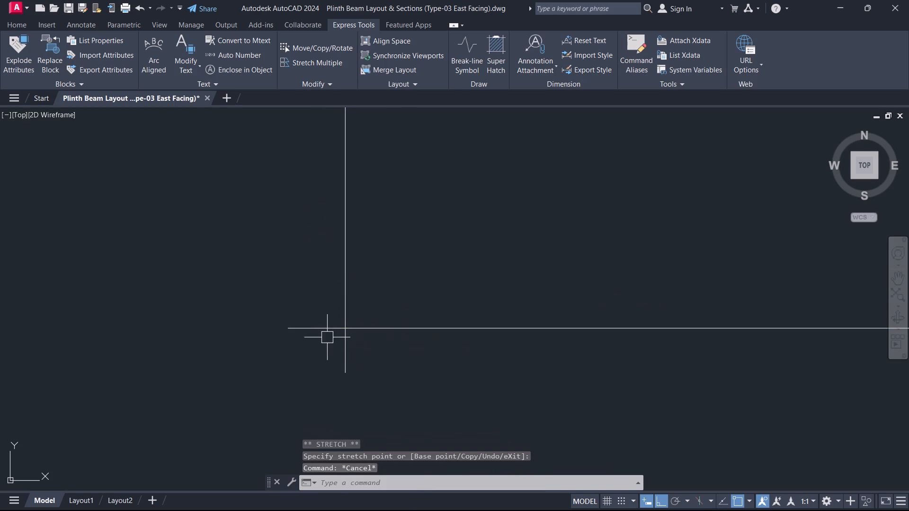
# Trim both overhanging ends at the slab PCC leader's crossing to leave a square corner.
pyautogui.write('TR')
pyautogui.press('space')
pyautogui.moveTo(301, 315); pyautogui.dragTo(315, 332)
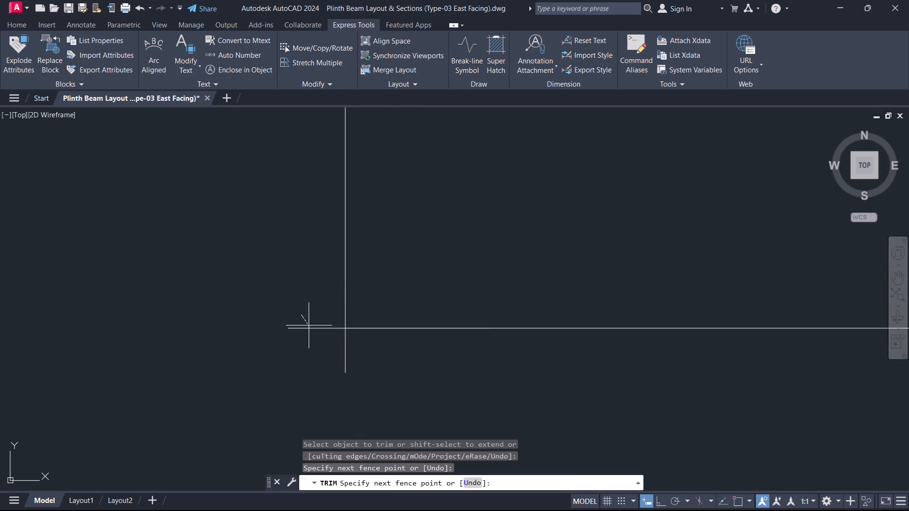
pyautogui.moveTo(315, 332); pyautogui.dragTo(417, 379)
pyautogui.press('Escape')
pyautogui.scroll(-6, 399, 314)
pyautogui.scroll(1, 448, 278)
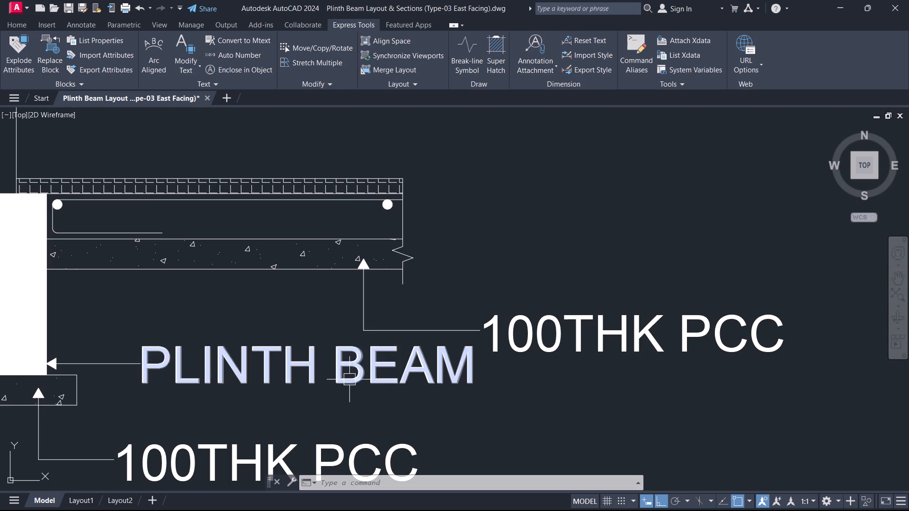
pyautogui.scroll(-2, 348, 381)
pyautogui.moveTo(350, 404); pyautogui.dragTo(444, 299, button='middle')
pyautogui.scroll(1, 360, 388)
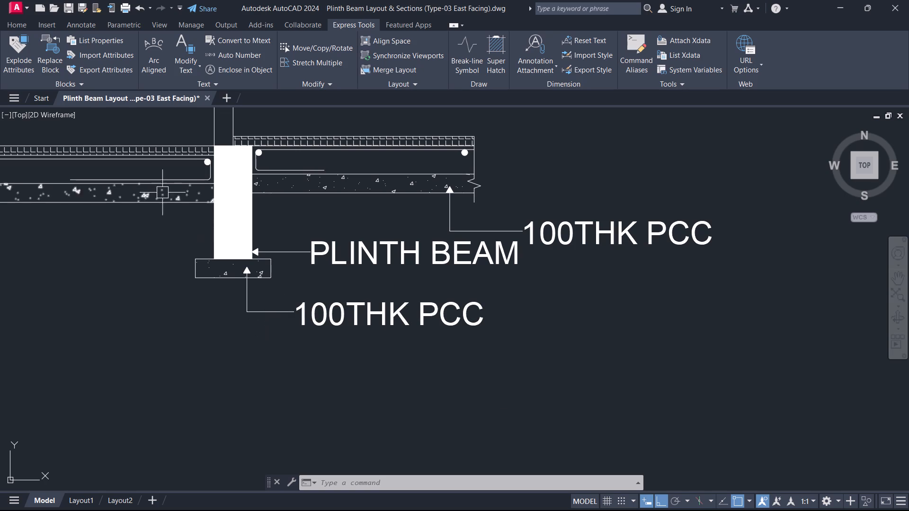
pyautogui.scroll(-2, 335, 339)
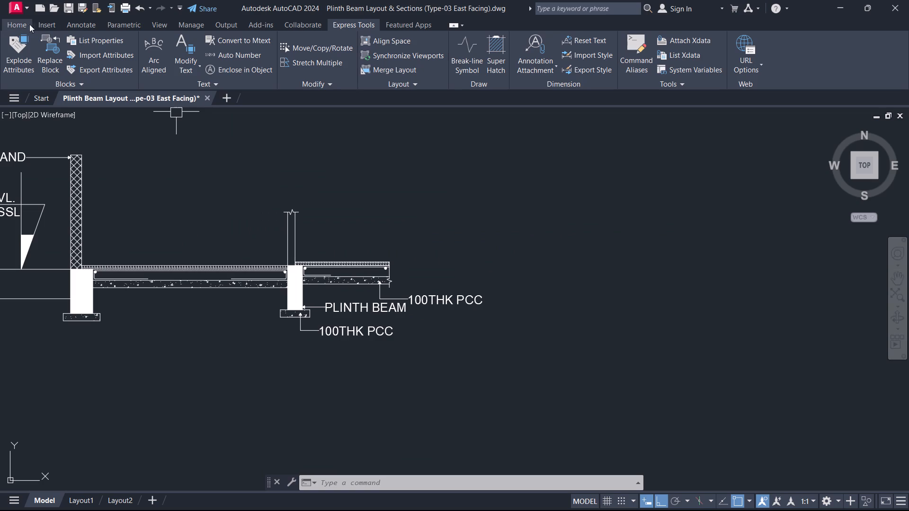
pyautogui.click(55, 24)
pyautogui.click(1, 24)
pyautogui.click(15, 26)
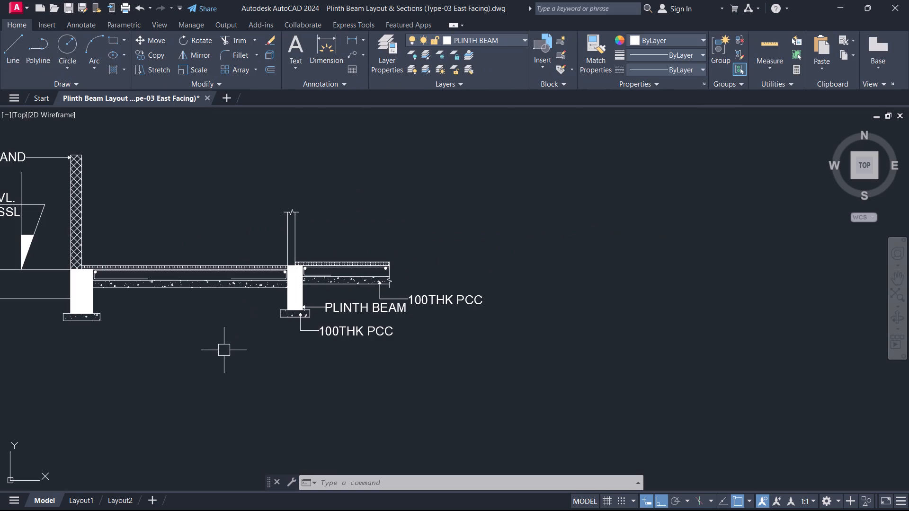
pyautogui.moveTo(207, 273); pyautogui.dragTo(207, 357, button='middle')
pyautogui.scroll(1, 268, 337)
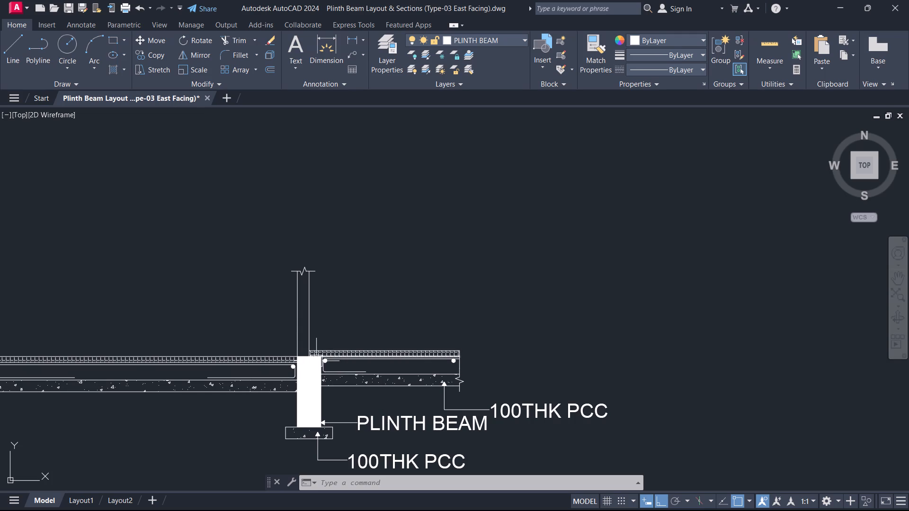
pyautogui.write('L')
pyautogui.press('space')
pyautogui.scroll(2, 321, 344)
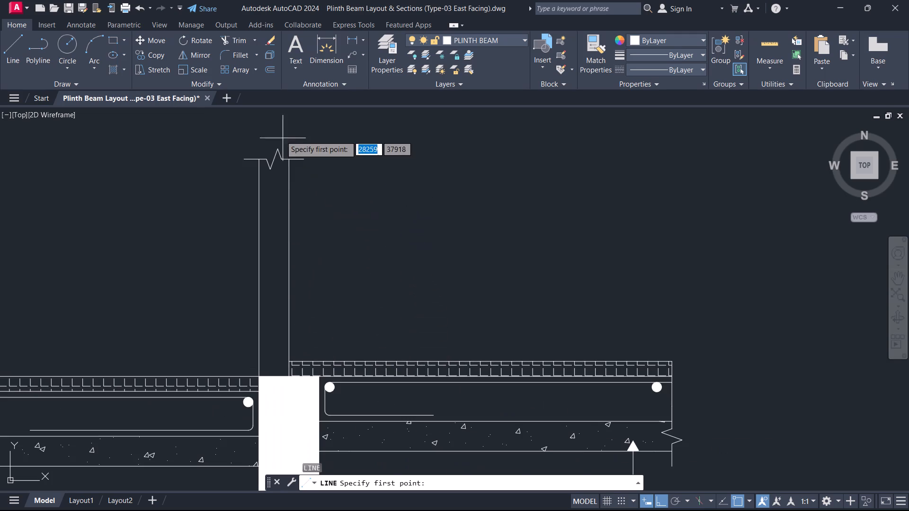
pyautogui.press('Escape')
# Copy the PLINTH BEAM leader line and arrowhead up to the right face of the wall above the second beam block.
pyautogui.scroll(-3, 374, 308)
pyautogui.scroll(2, 397, 325)
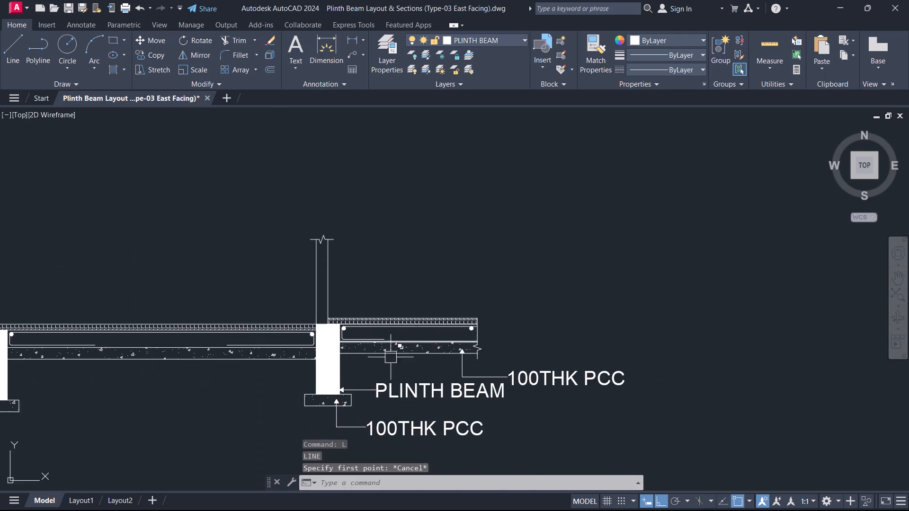
pyautogui.scroll(3, 388, 361)
pyautogui.moveTo(348, 411); pyautogui.dragTo(343, 408)
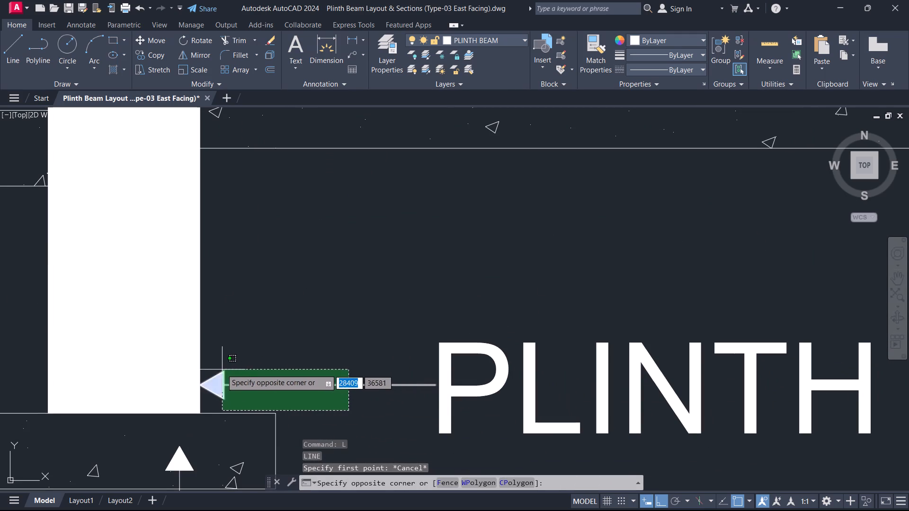
pyautogui.click(218, 368)
pyautogui.write('CO')
pyautogui.press('space')
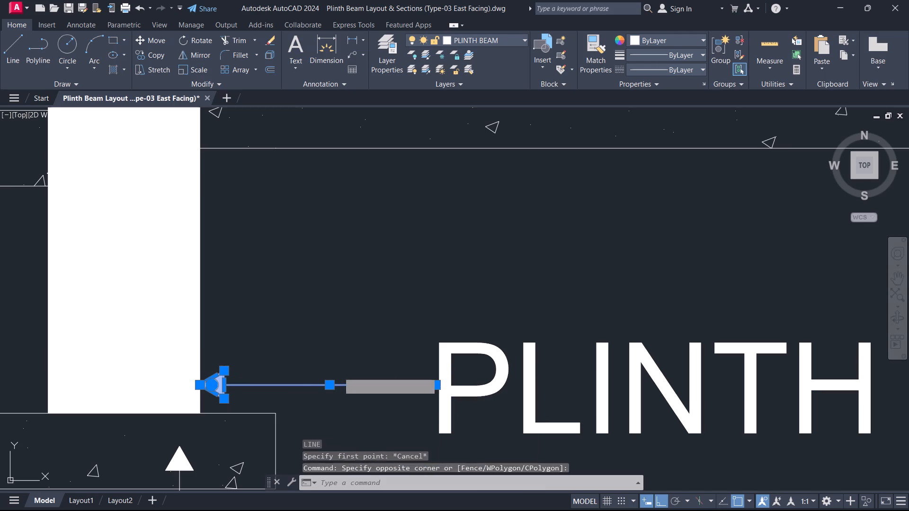
pyautogui.click(196, 385)
pyautogui.scroll(-3, 232, 289)
pyautogui.moveTo(232, 289); pyautogui.dragTo(263, 424, button='middle')
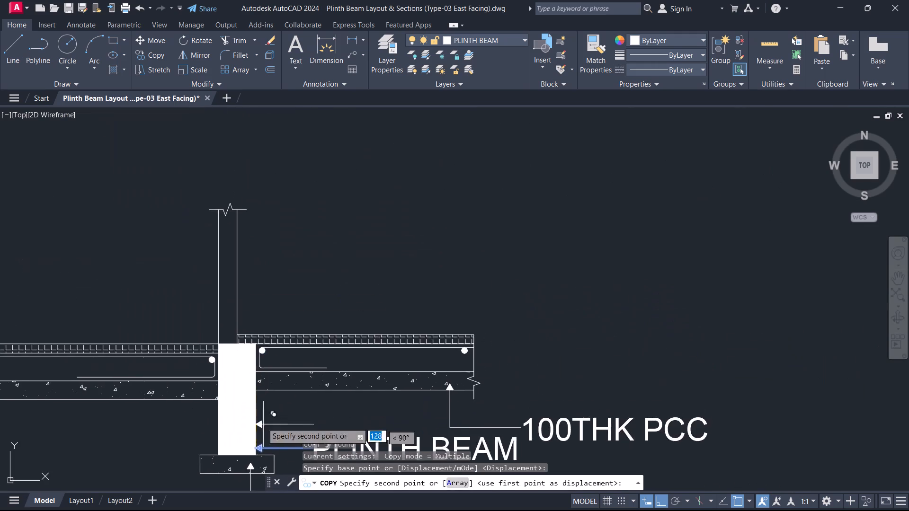
pyautogui.scroll(2, 244, 315)
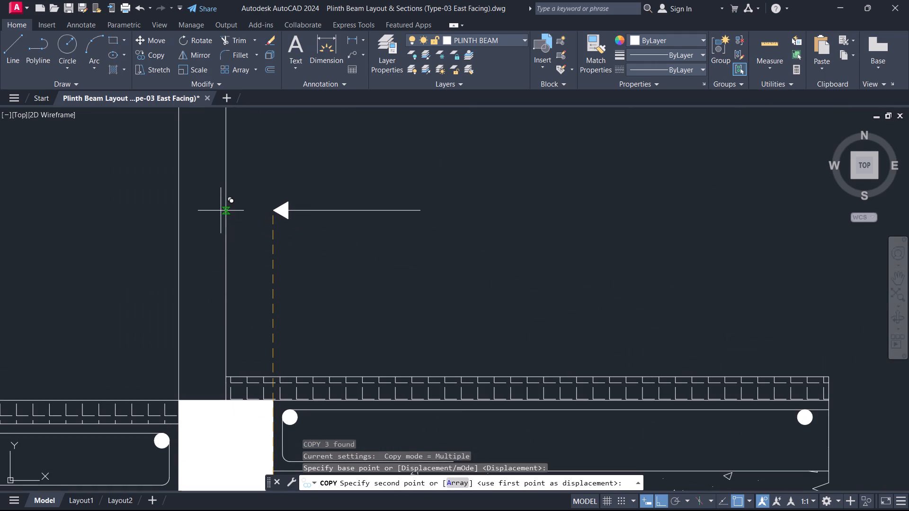
pyautogui.click(224, 211)
pyautogui.press('Escape')
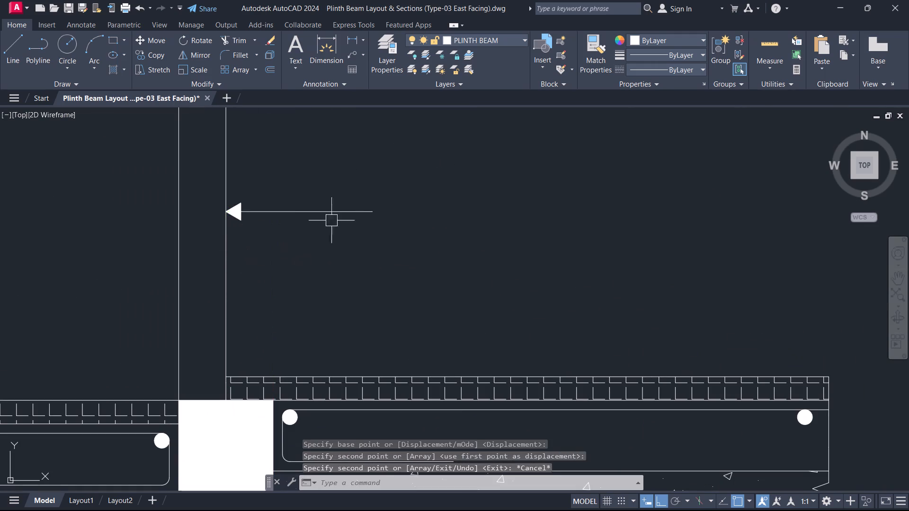
# Copy the PLINTH BEAM text to the free end of the wall's new leader line.
pyautogui.scroll(-5, 399, 265)
pyautogui.scroll(4, 396, 330)
pyautogui.click(434, 340)
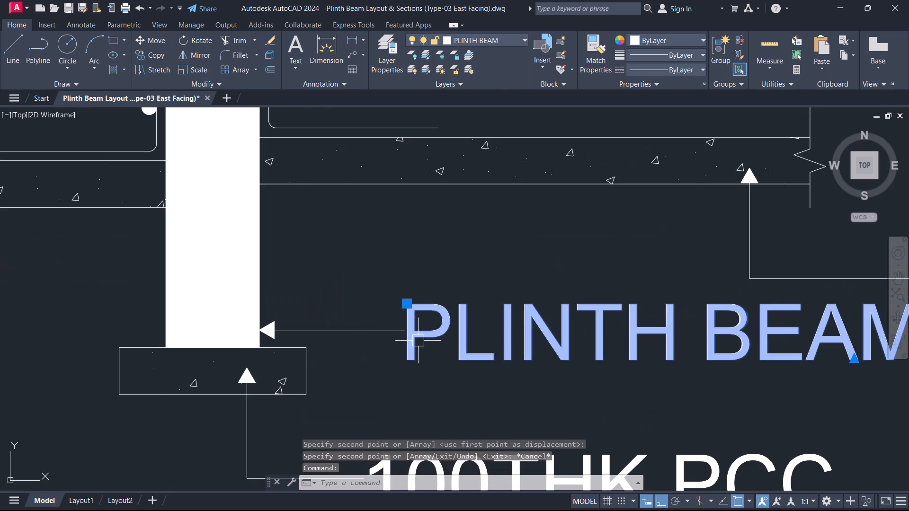
pyautogui.write('CO')
pyautogui.press('space')
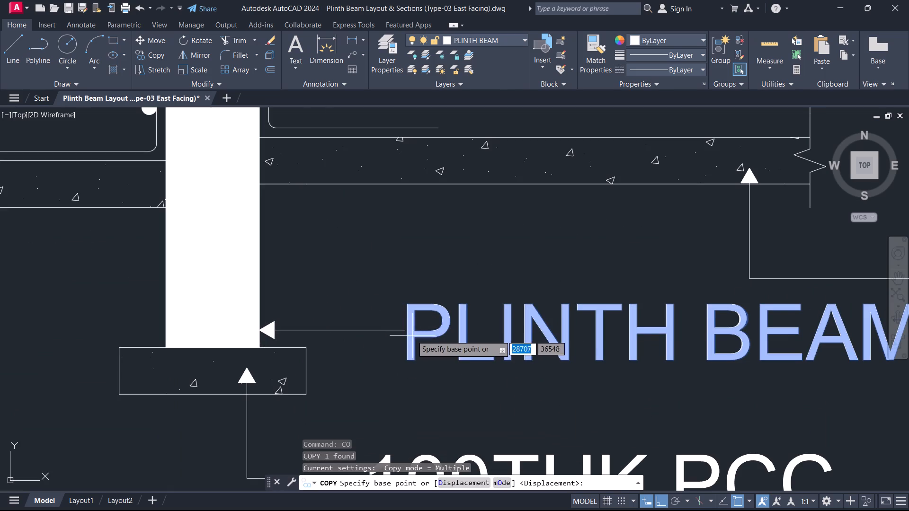
pyautogui.click(405, 333)
pyautogui.scroll(-4, 421, 295)
pyautogui.moveTo(421, 295); pyautogui.dragTo(421, 330, button='middle')
pyautogui.scroll(3, 401, 255)
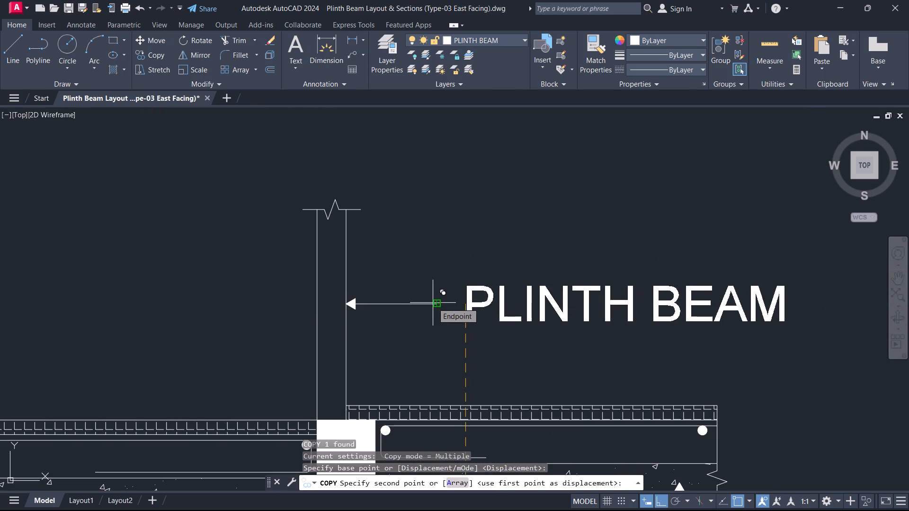
pyautogui.click(433, 303)
pyautogui.press('Escape')
# Place the copied text at the wall leader's end and change it to read NON STR. / RCC UPSTAND on two lines.
pyautogui.doubleClick(454, 305)
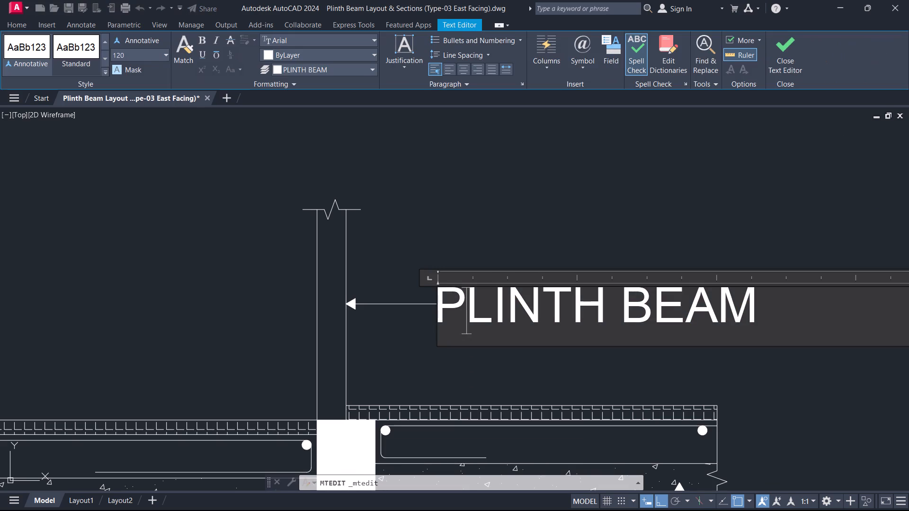
pyautogui.hotkey('ctrl', 'a')
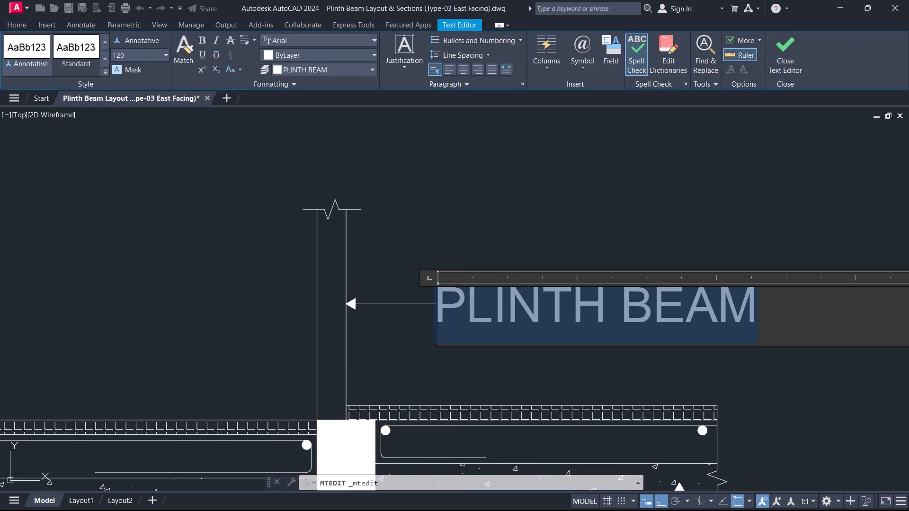
pyautogui.write('NON')
pyautogui.press('space')
pyautogui.write('STR')
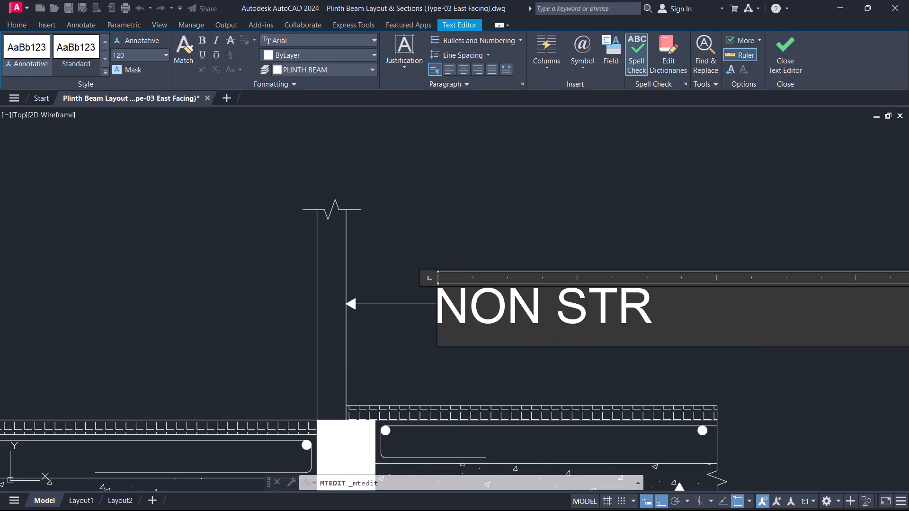
pyautogui.press('.')
pyautogui.press('Return')
pyautogui.press('r')
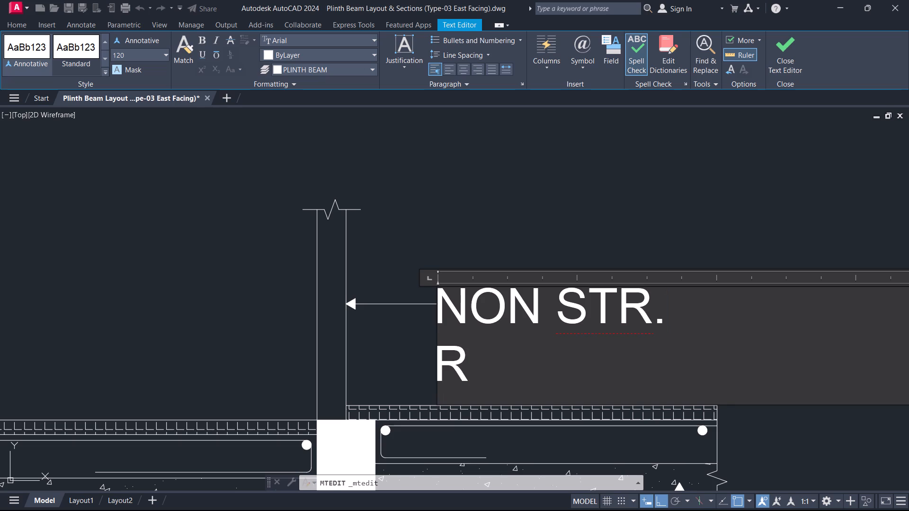
pyautogui.write('CC UPSTAND')
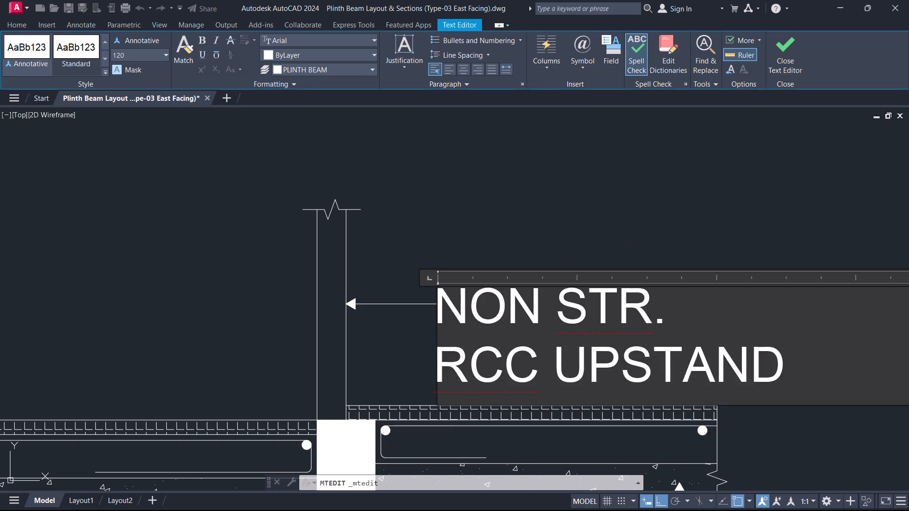
pyautogui.click(788, 61)
# Stretch the top line of the slab beyond the second beam outward, well past its break-line end.
pyautogui.scroll(-3, 686, 189)
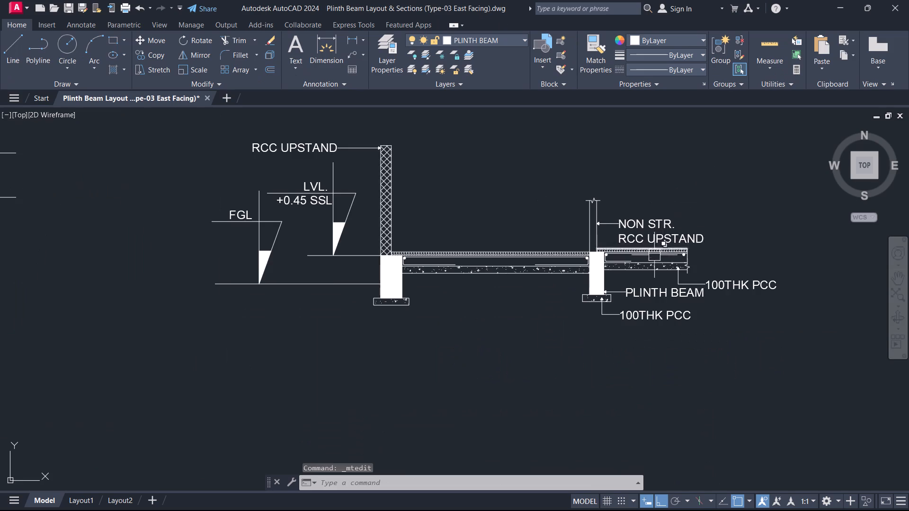
pyautogui.scroll(1, 646, 259)
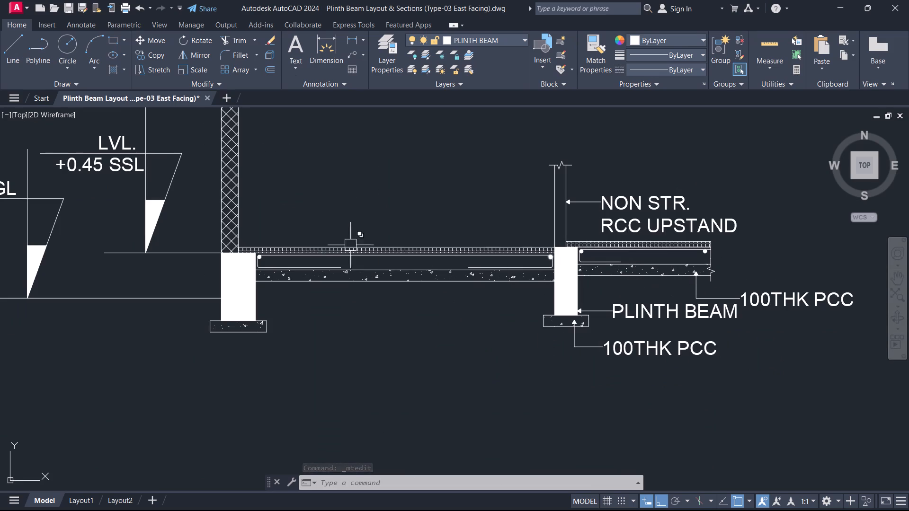
pyautogui.scroll(-2, 169, 243)
pyautogui.scroll(2, 169, 241)
pyautogui.moveTo(170, 241); pyautogui.dragTo(203, 281, button='middle')
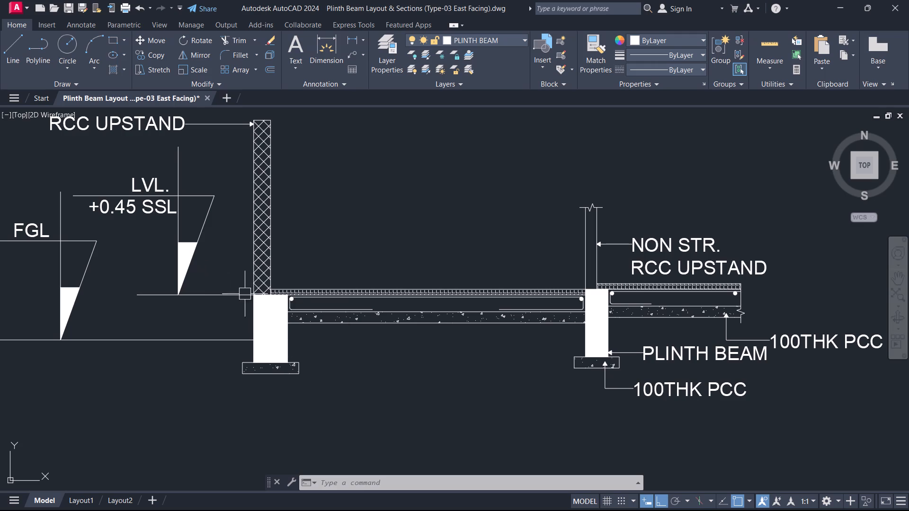
pyautogui.scroll(4, 683, 296)
pyautogui.scroll(1, 642, 264)
pyautogui.moveTo(637, 264); pyautogui.dragTo(631, 266, button='middle')
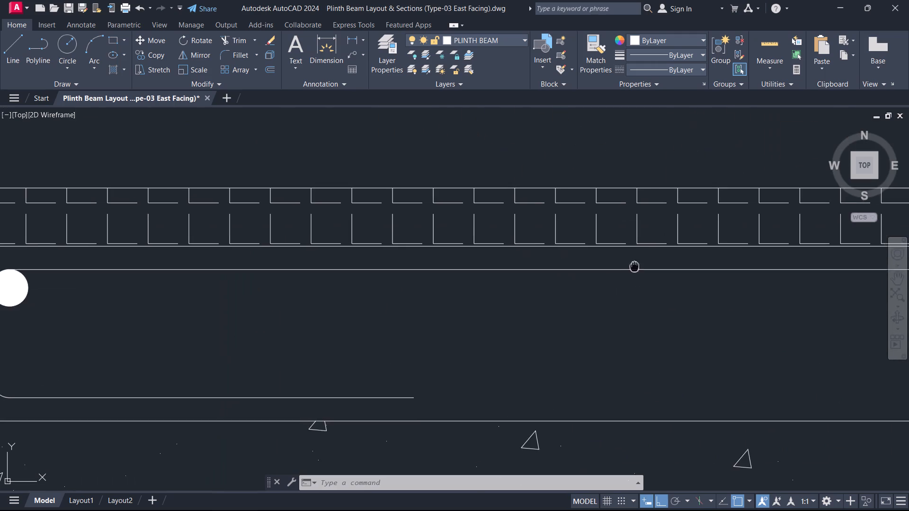
pyautogui.moveTo(631, 266); pyautogui.dragTo(594, 270, button='middle')
pyautogui.scroll(-2, 176, 276)
pyautogui.scroll(5, 590, 270)
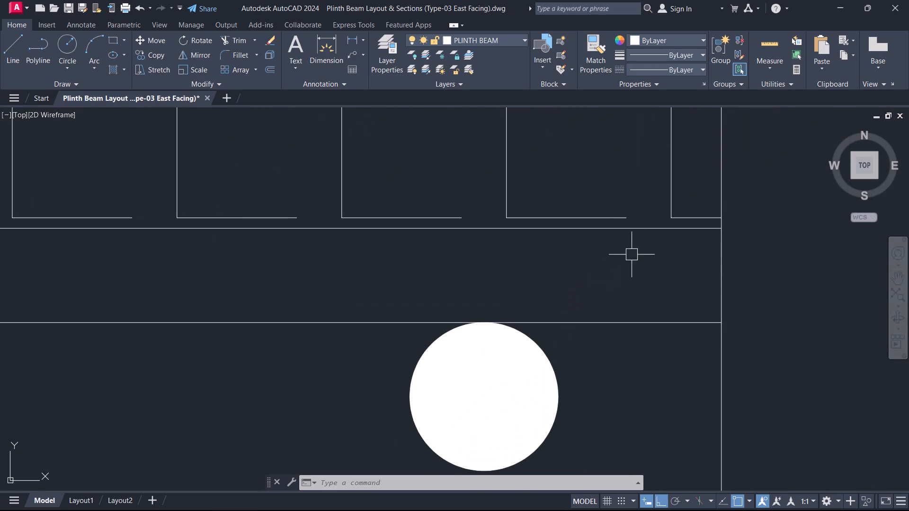
pyautogui.click(641, 229)
pyautogui.click(720, 229)
pyautogui.scroll(-5, 677, 258)
pyautogui.moveTo(664, 264); pyautogui.dragTo(604, 262, button='middle')
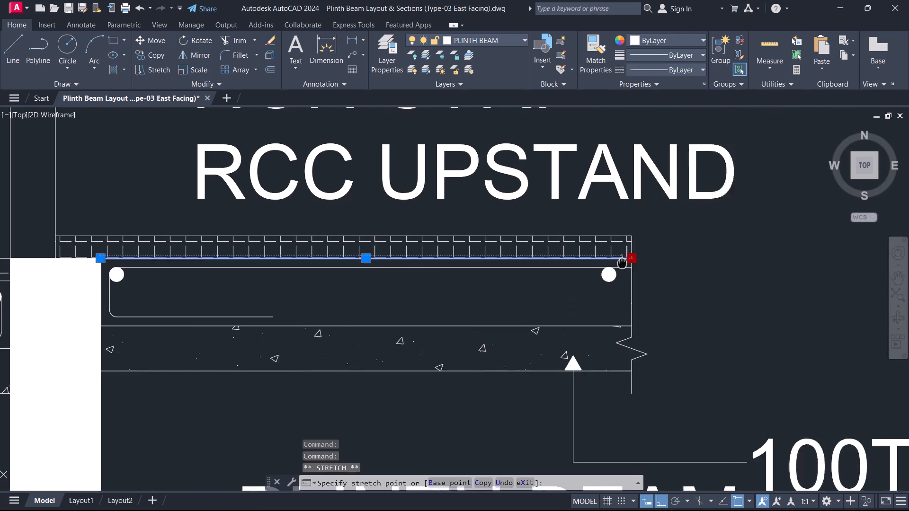
pyautogui.moveTo(604, 262); pyautogui.dragTo(391, 265, button='middle')
pyautogui.scroll(-4, 901, 268)
pyautogui.moveTo(887, 272); pyautogui.dragTo(525, 281, button='middle')
pyautogui.scroll(1, 509, 284)
pyautogui.click(527, 285)
pyautogui.press('Escape')
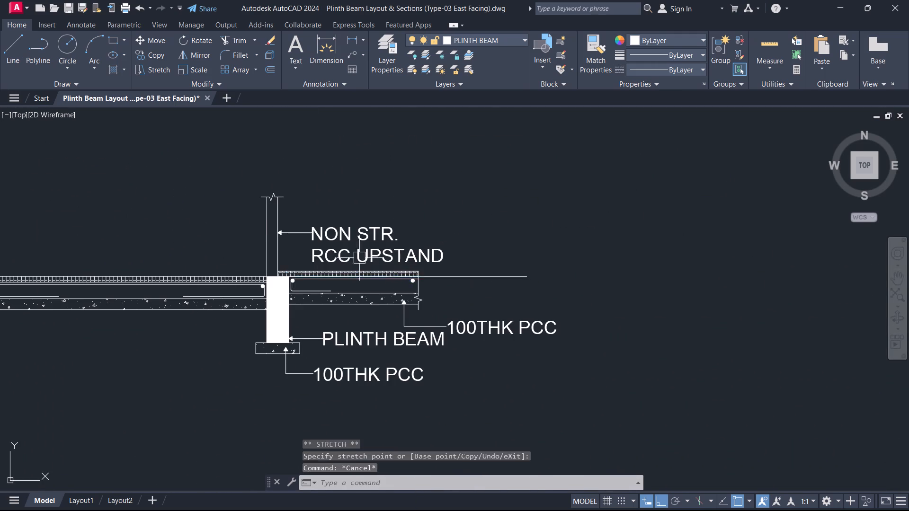
# Copy the LVL. +0.45 SSL level marker with its tip onto the extended slab top line beyond the break line.
pyautogui.scroll(-2, 247, 264)
pyautogui.moveTo(205, 258); pyautogui.dragTo(414, 286, button='middle')
pyautogui.scroll(3, 291, 292)
pyautogui.moveTo(370, 285); pyautogui.dragTo(365, 281)
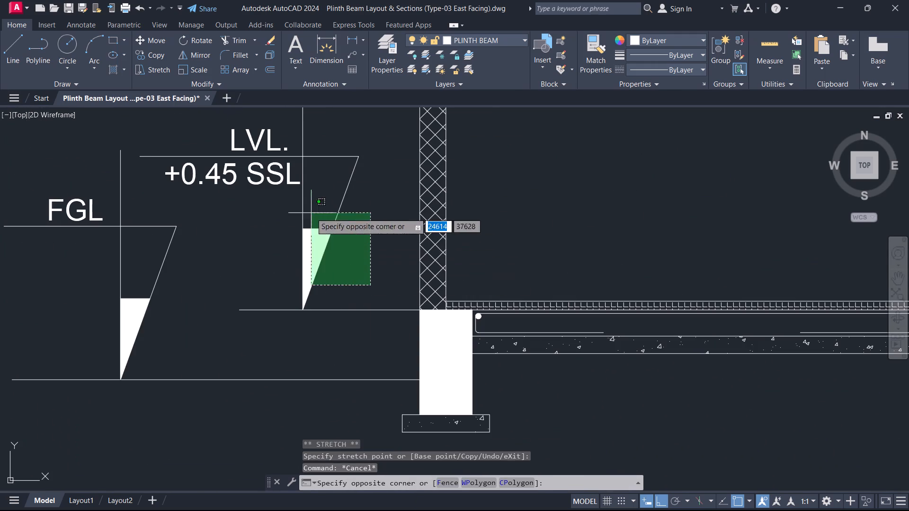
pyautogui.click(251, 140)
pyautogui.scroll(-2, 283, 152)
pyautogui.moveTo(292, 160); pyautogui.dragTo(299, 173, button='middle')
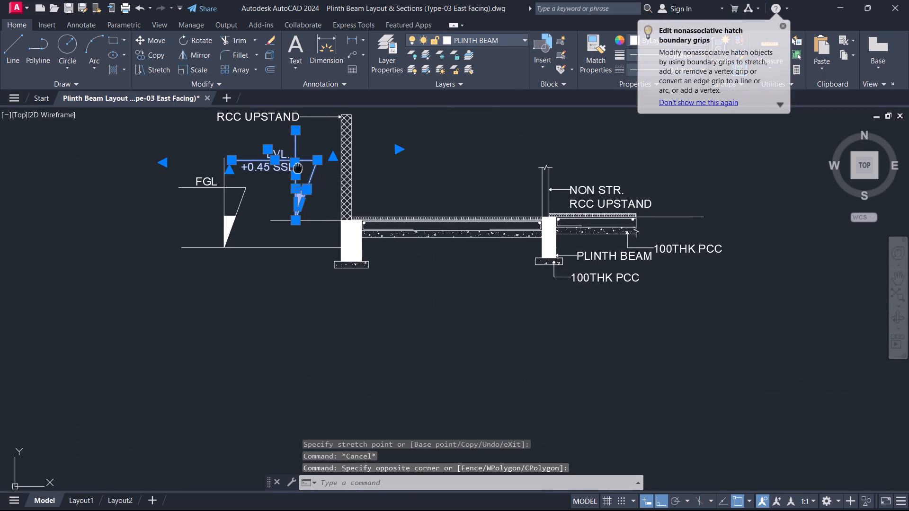
pyautogui.moveTo(299, 173); pyautogui.dragTo(333, 233, button='middle')
pyautogui.write('CO')
pyautogui.press('space')
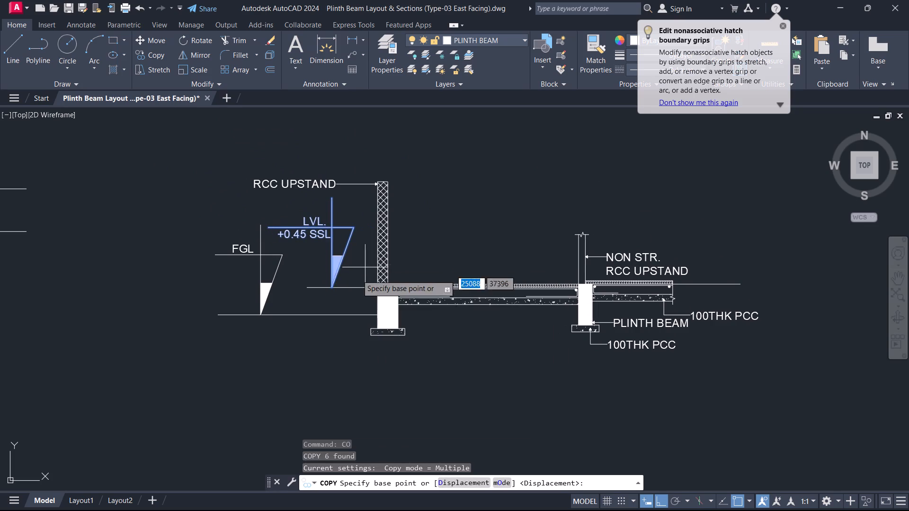
pyautogui.scroll(2, 334, 293)
pyautogui.click(329, 282)
pyautogui.scroll(-2, 454, 297)
pyautogui.moveTo(454, 296); pyautogui.dragTo(20, 298, button='middle')
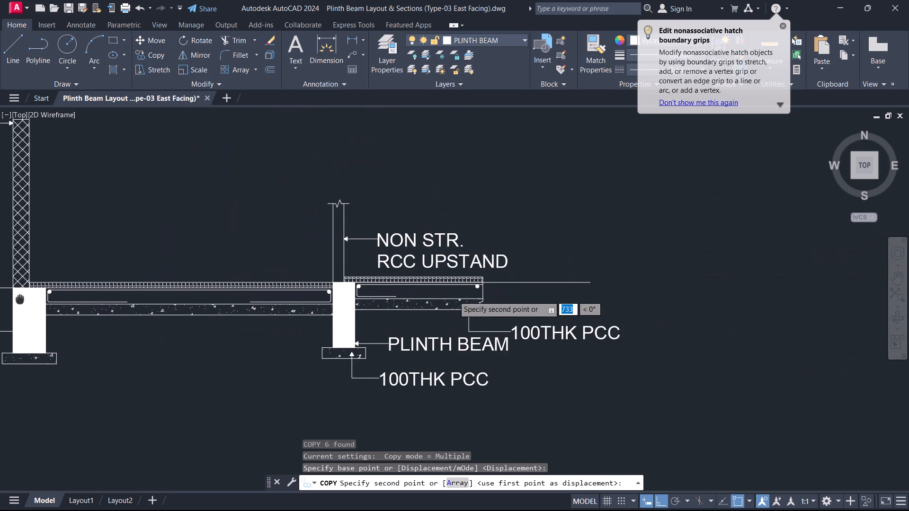
pyautogui.click(553, 280)
pyautogui.press('Escape')
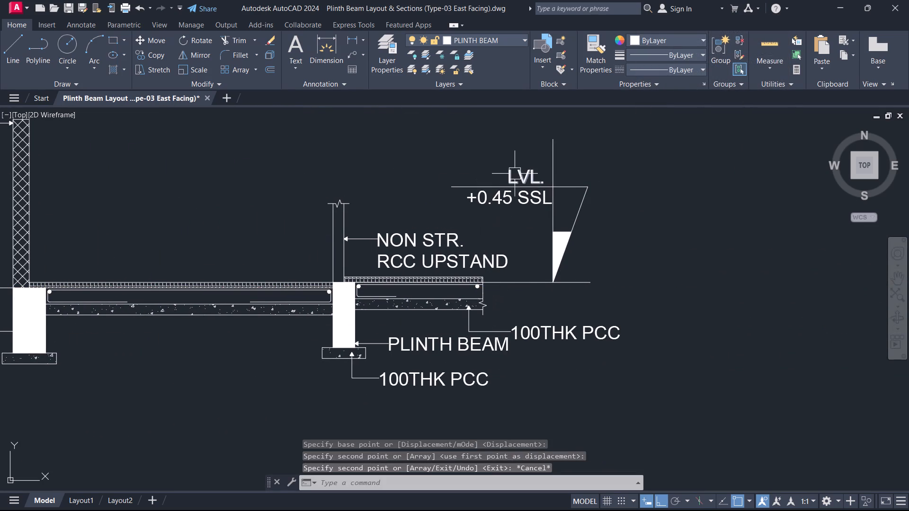
# Change the copied level marker's LVL. text to PLINTH LVL.
pyautogui.scroll(1, 515, 174)
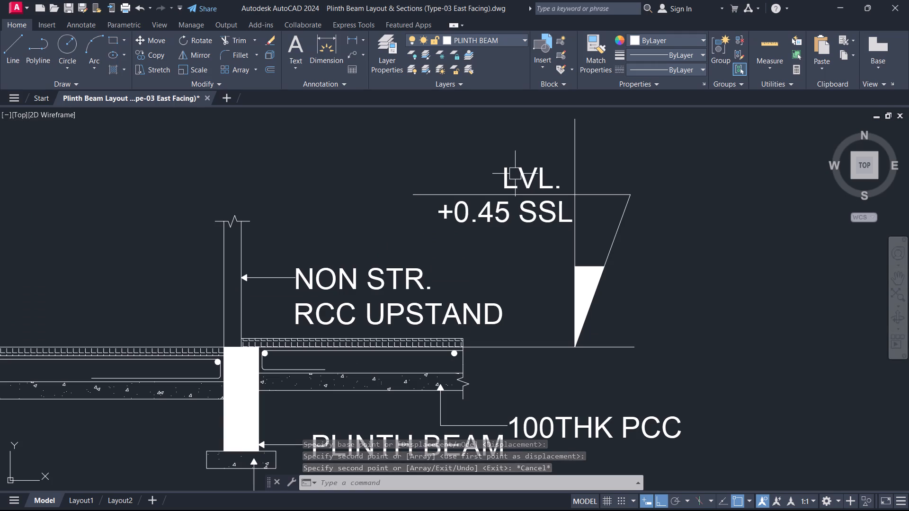
pyautogui.doubleClick(515, 174)
pyautogui.click(504, 181)
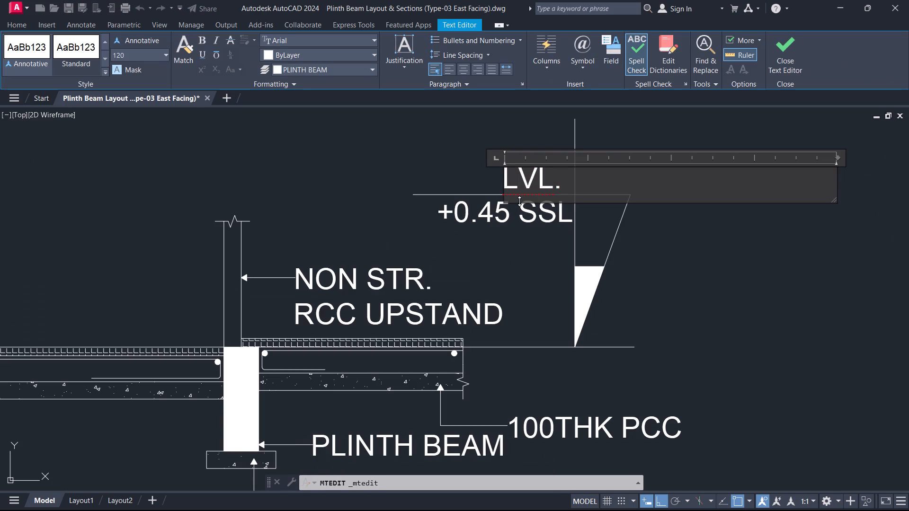
pyautogui.write('PKU')
pyautogui.press('BackSpace')
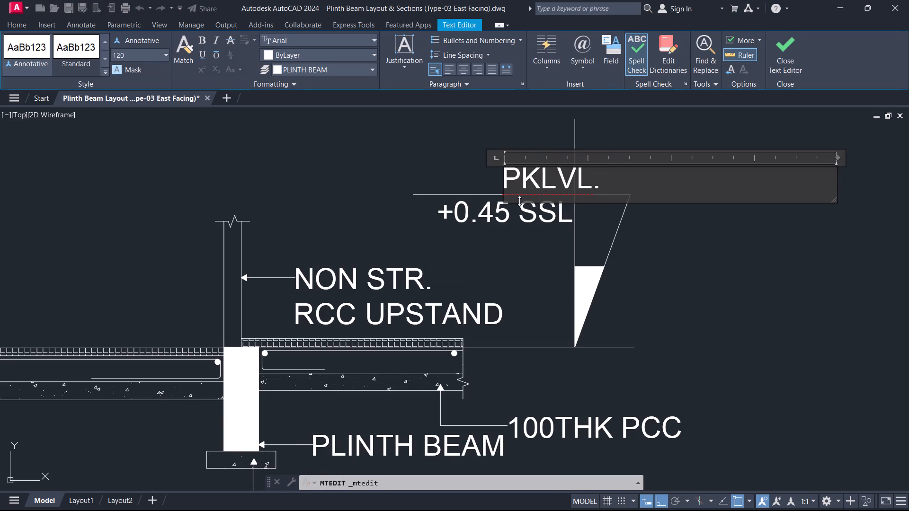
pyautogui.write('INTH')
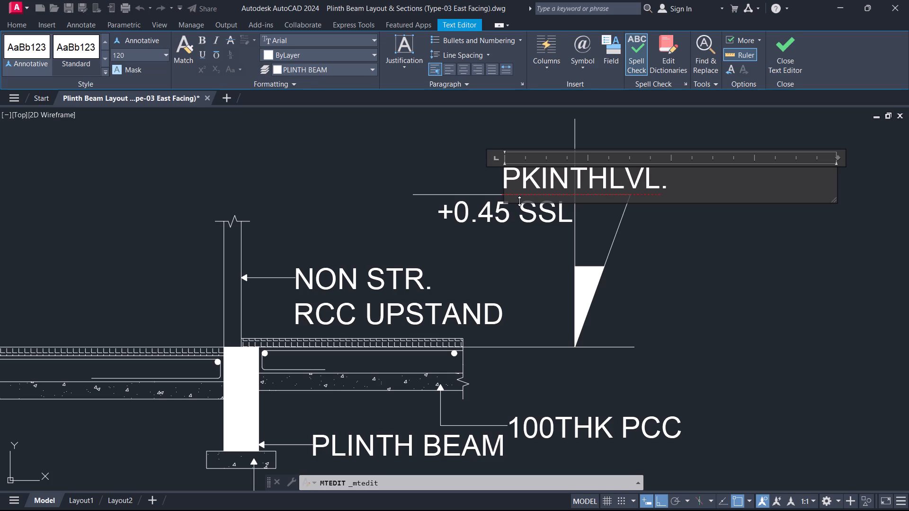
pyautogui.press('space')
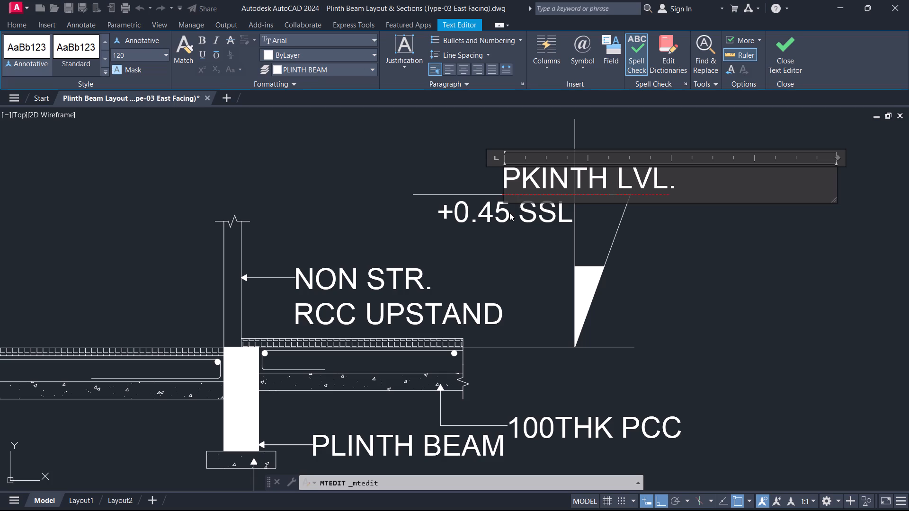
pyautogui.press('Up')
pyautogui.press('Up')
pyautogui.press('Up')
pyautogui.press('Left')
pyautogui.press('Left')
pyautogui.press('Left')
pyautogui.press('Left')
pyautogui.press('Left')
pyautogui.press('BackSpace')
pyautogui.press('l')
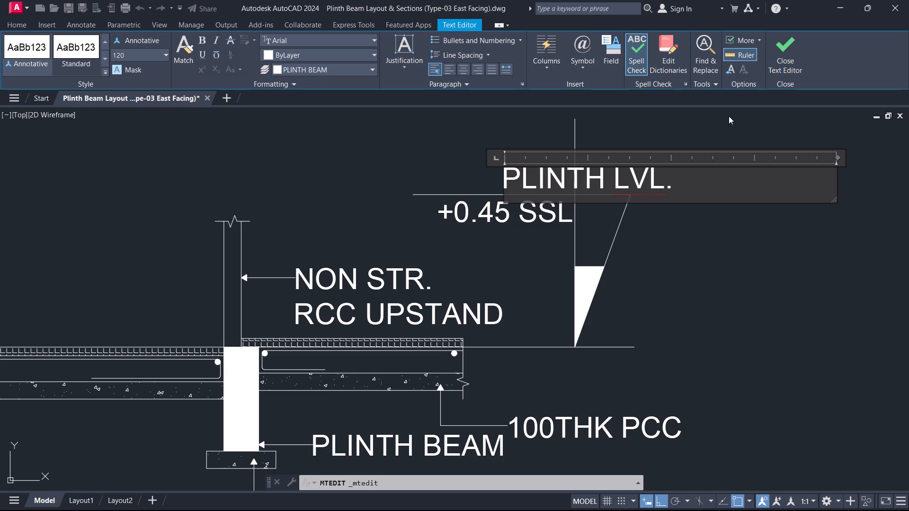
pyautogui.click(797, 62)
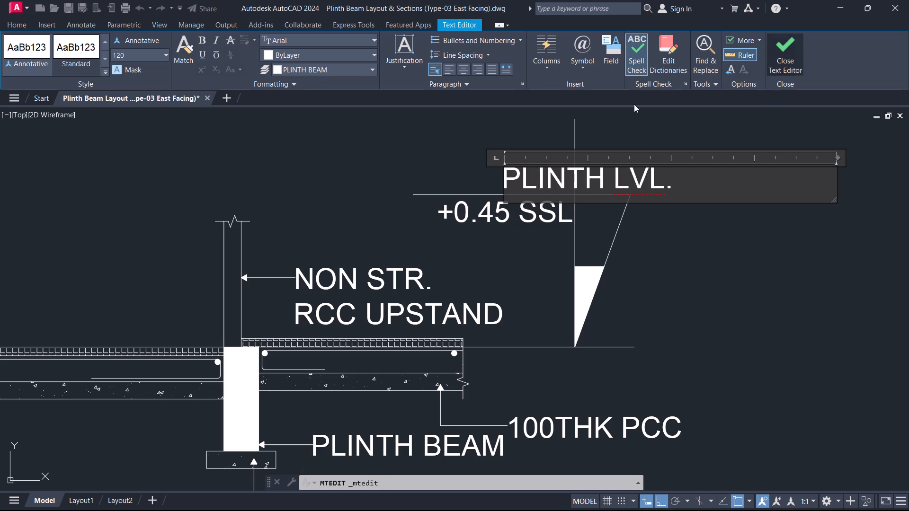
# Move the PLINTH LVL. text about 567 units left so it ends beside the marker's vertical line.
pyautogui.scroll(1, 583, 180)
pyautogui.click(544, 184)
pyautogui.write('M')
pyautogui.press('space')
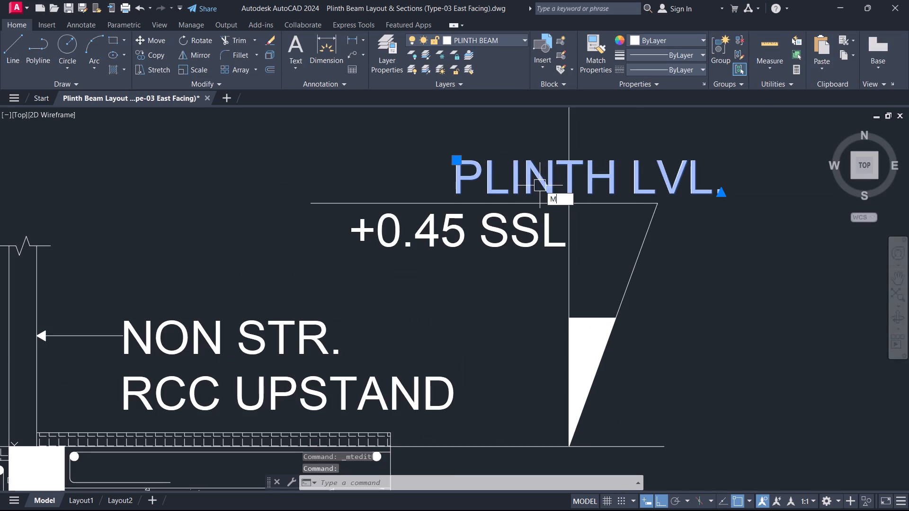
pyautogui.click(539, 186)
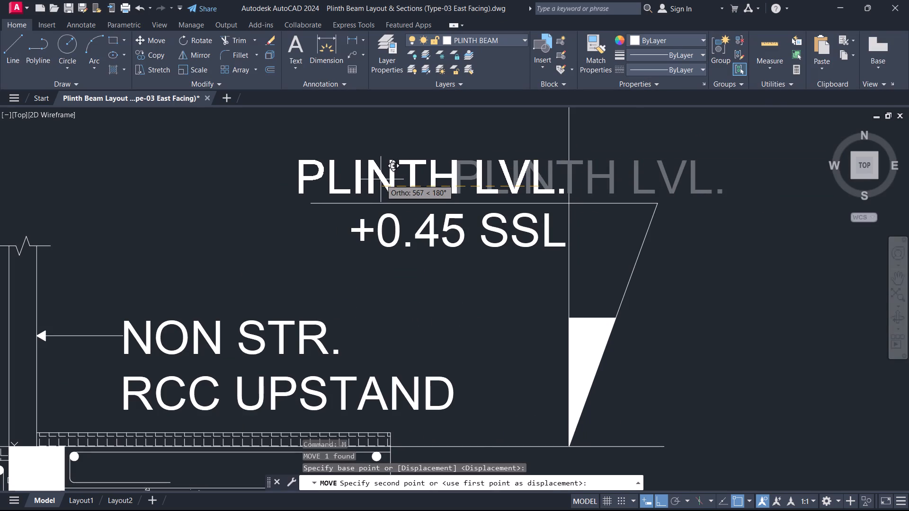
pyautogui.click(381, 179)
# Stretch the level marker's horizontal line left beyond the start of the PLINTH LVL. text.
pyautogui.click(335, 203)
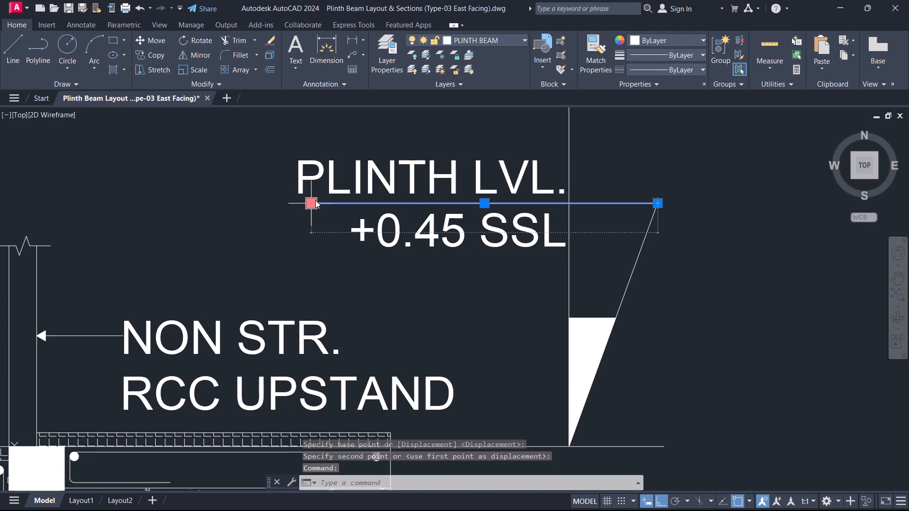
pyautogui.click(315, 200)
pyautogui.click(253, 197)
pyautogui.press('Escape')
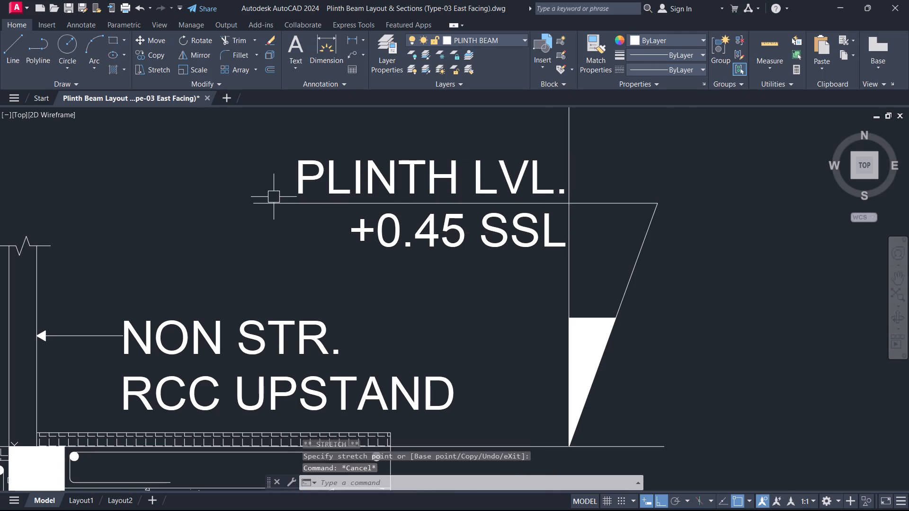
# Draw a short vertical cutting line just before the PLINTH LVL. text, trim the marker line's excess end to it, and trim the cutting line away.
pyautogui.scroll(2, 274, 197)
pyautogui.write('L')
pyautogui.press('space')
pyautogui.click(267, 170)
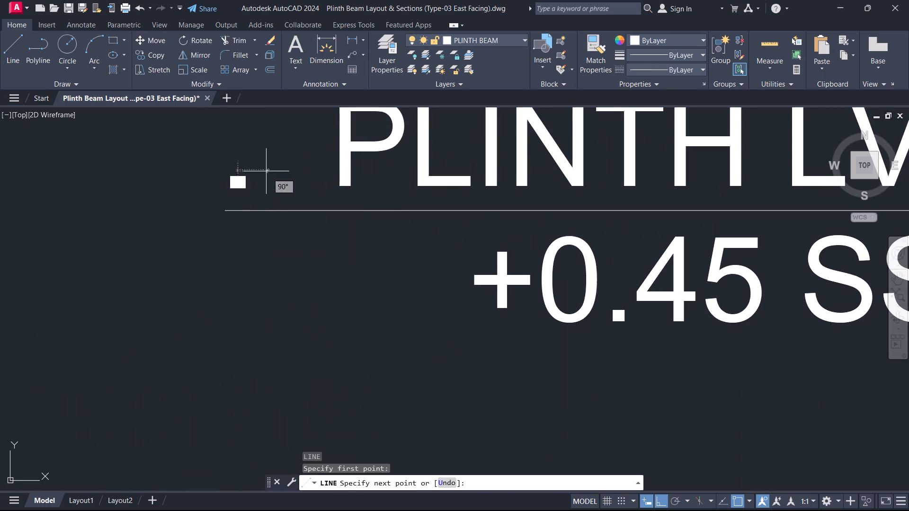
pyautogui.click(265, 273)
pyautogui.press('Escape')
pyautogui.write('TR')
pyautogui.press('space')
pyautogui.moveTo(290, 263); pyautogui.dragTo(240, 211)
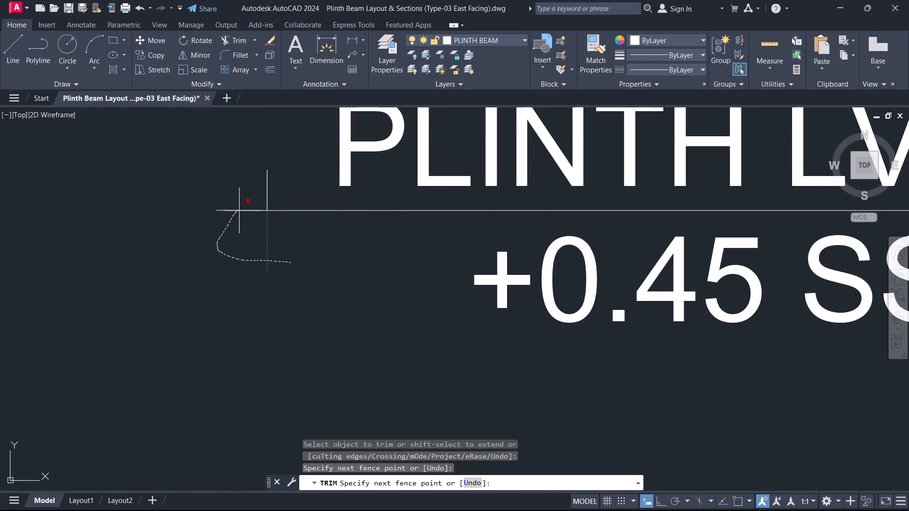
pyautogui.moveTo(240, 211); pyautogui.dragTo(276, 195)
pyautogui.press('Escape')
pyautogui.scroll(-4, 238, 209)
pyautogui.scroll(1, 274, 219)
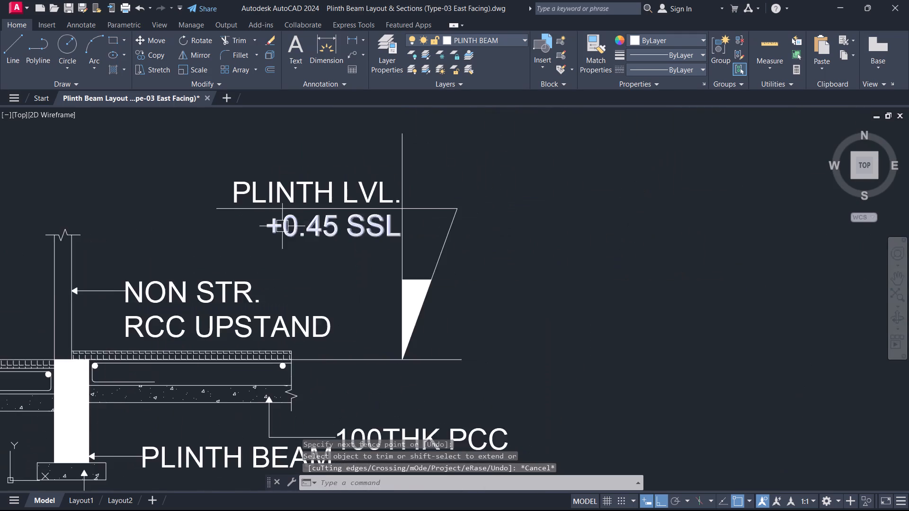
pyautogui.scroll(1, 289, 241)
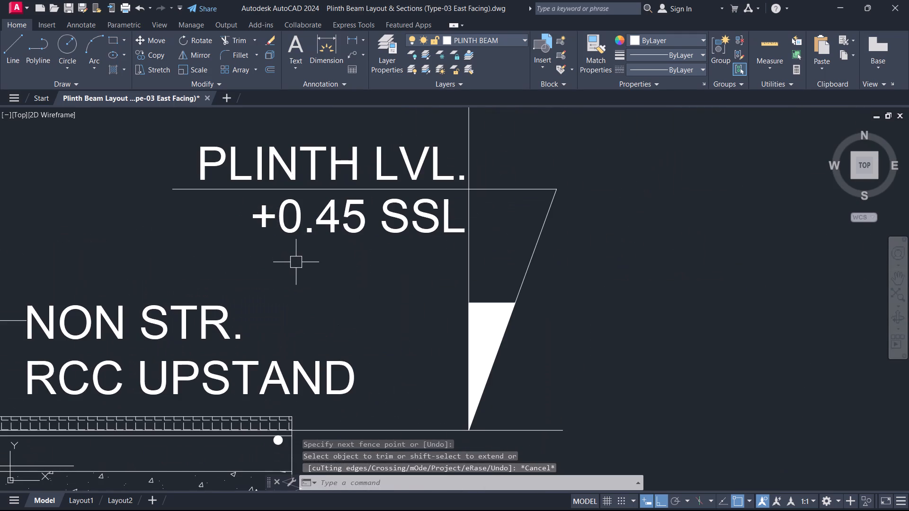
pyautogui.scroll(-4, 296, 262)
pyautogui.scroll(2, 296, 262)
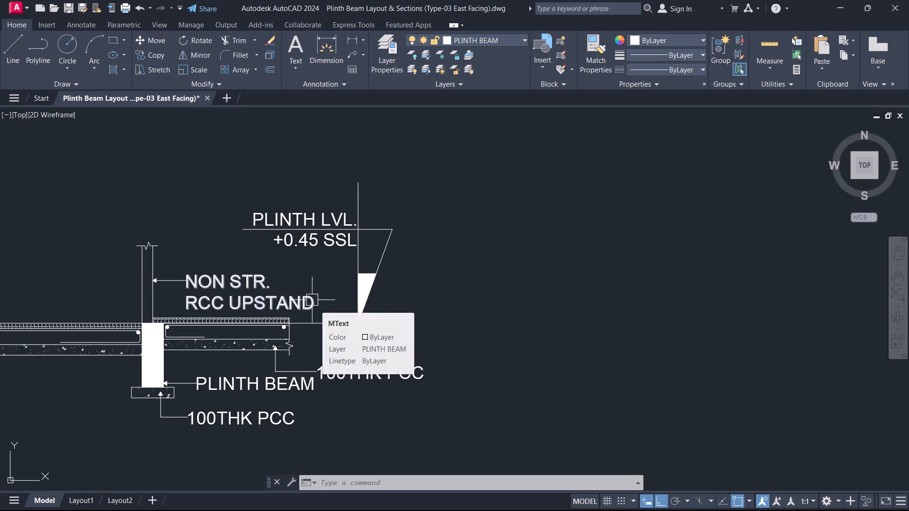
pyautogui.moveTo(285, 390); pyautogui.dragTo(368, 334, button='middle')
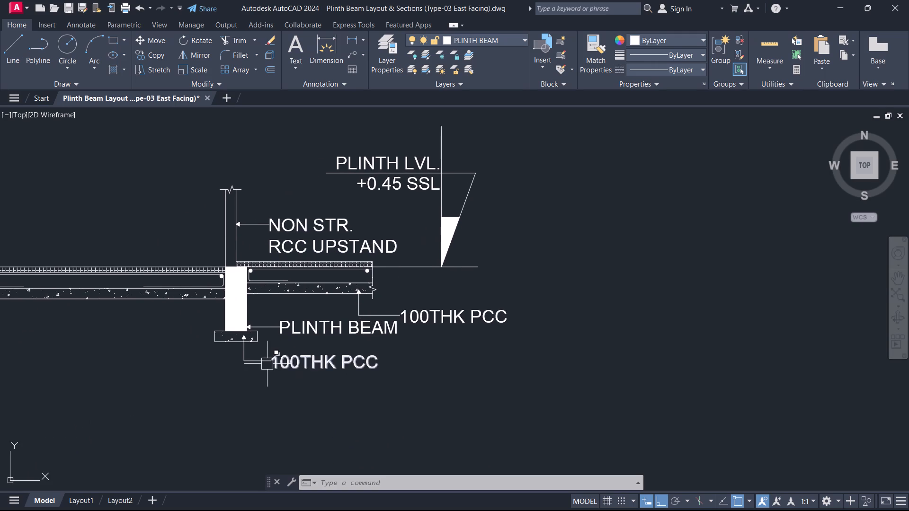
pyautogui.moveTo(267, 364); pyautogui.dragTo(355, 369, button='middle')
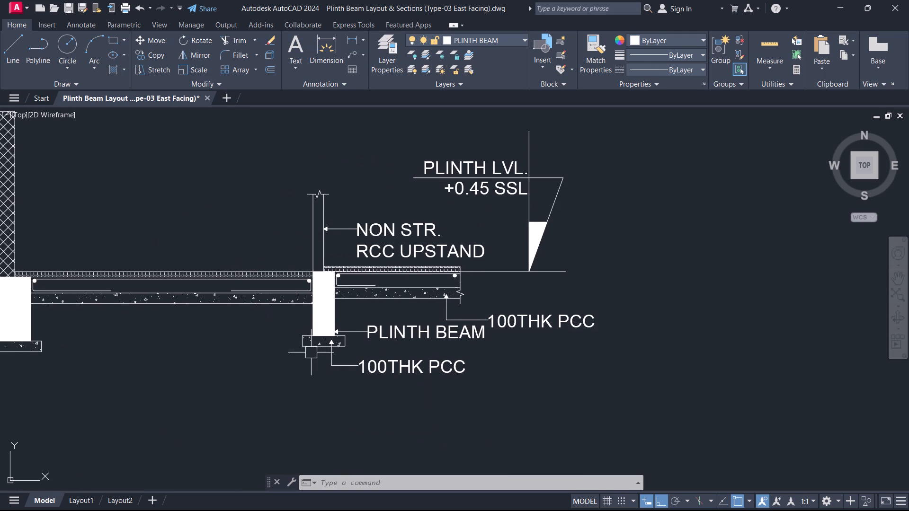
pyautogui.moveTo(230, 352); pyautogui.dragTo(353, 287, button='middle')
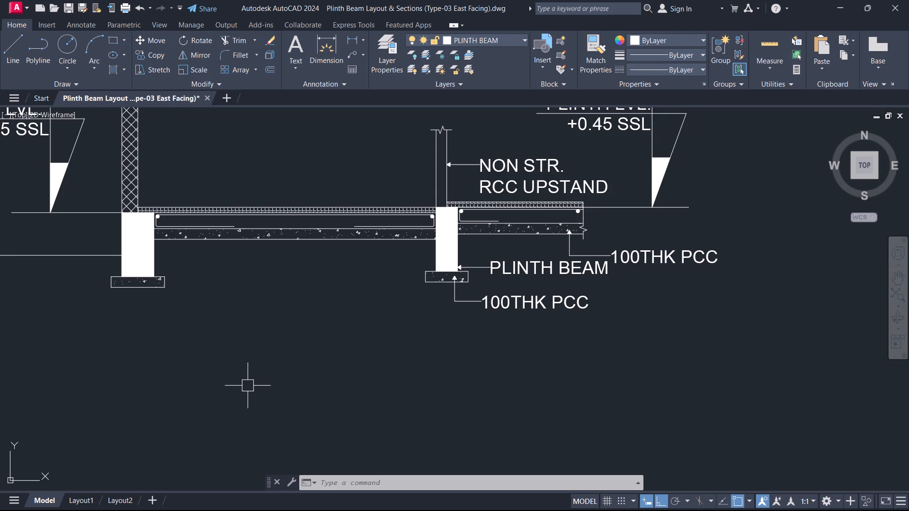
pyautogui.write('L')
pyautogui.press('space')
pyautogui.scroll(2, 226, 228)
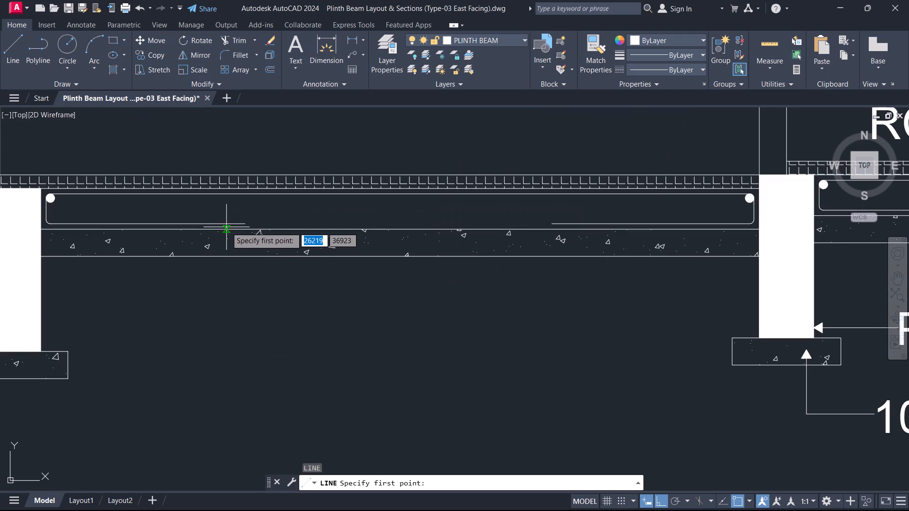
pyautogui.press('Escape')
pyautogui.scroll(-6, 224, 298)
# Copy the arrowhead leader of the right-hand slab's 100THK PCC label to the underside of the middle slab's PCC bed.
pyautogui.scroll(2, 380, 303)
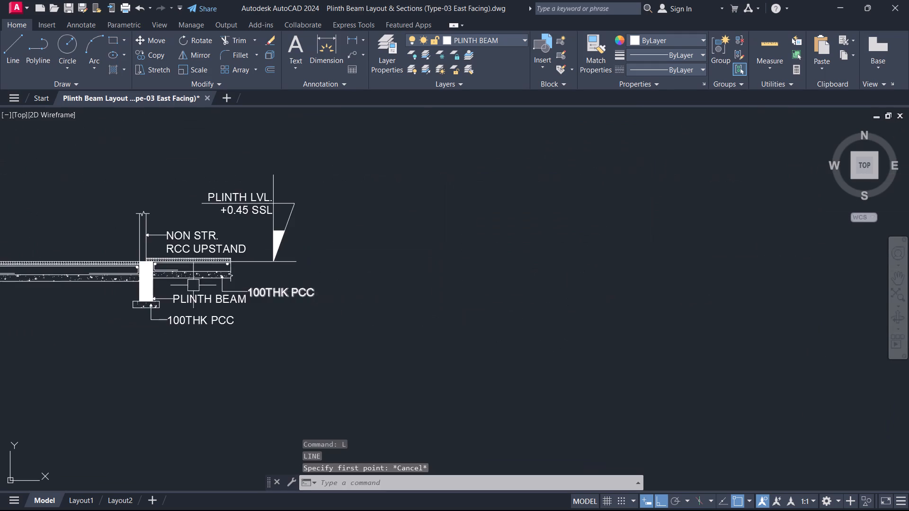
pyautogui.scroll(3, 132, 285)
pyautogui.scroll(3, 452, 255)
pyautogui.scroll(1, 494, 201)
pyautogui.click(532, 137)
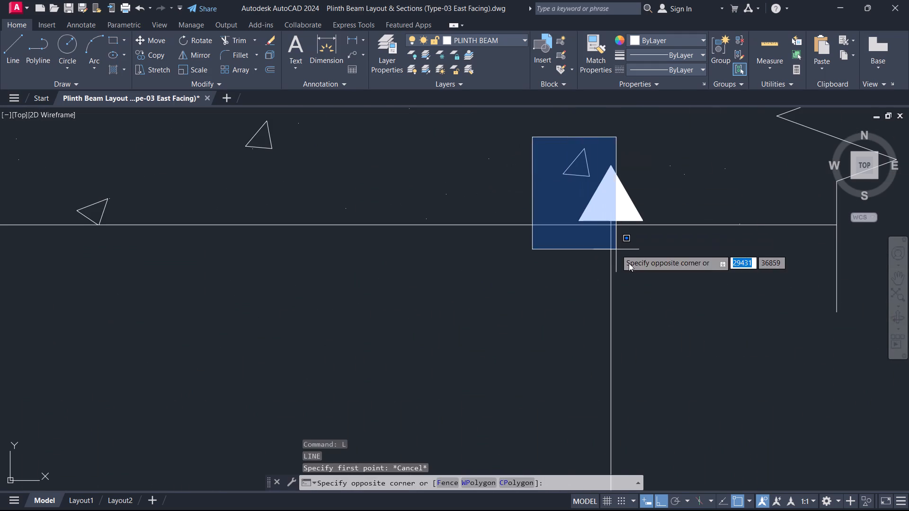
pyautogui.click(674, 288)
pyautogui.scroll(-4, 660, 339)
pyautogui.moveTo(664, 371); pyautogui.dragTo(517, 289, button='middle')
pyautogui.scroll(3, 517, 295)
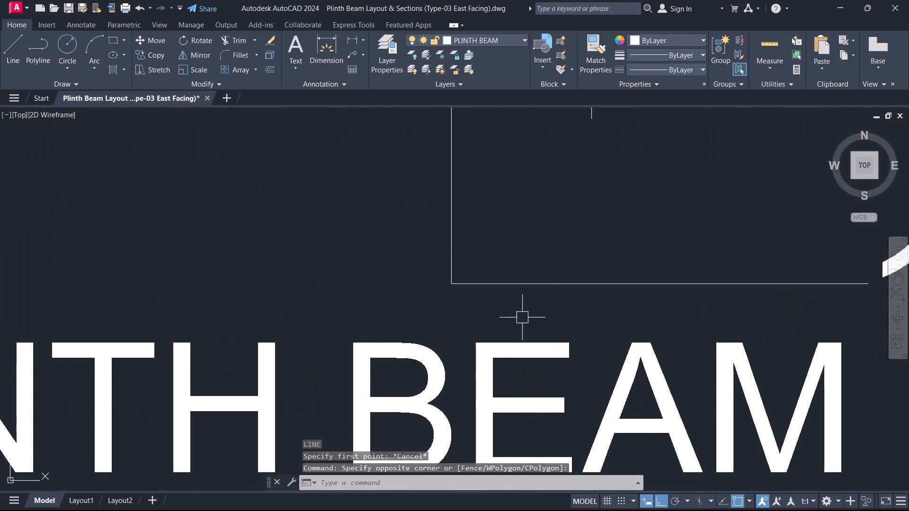
pyautogui.moveTo(520, 314); pyautogui.dragTo(515, 308)
pyautogui.moveTo(318, 248); pyautogui.dragTo(319, 255)
pyautogui.scroll(-8, 380, 229)
pyautogui.scroll(1, 437, 224)
pyautogui.write('CO')
pyautogui.press('space')
pyautogui.scroll(3, 405, 177)
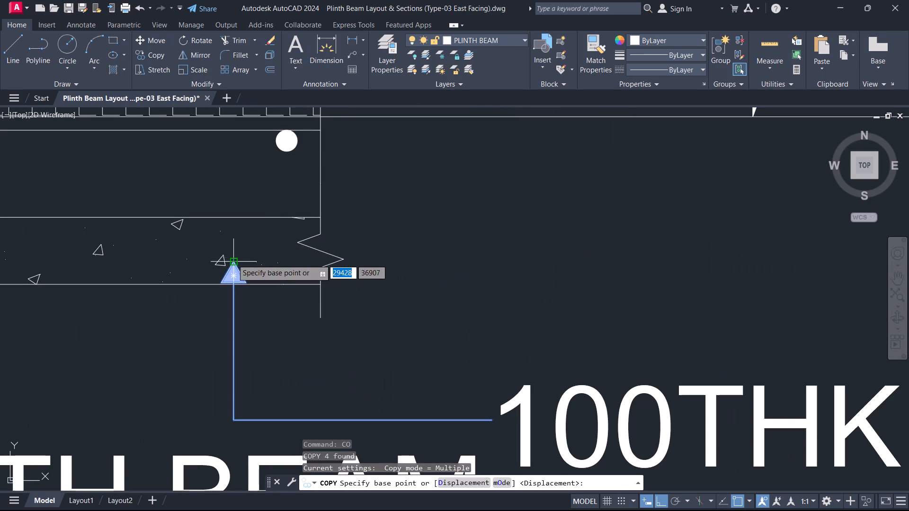
pyautogui.moveTo(232, 259); pyautogui.dragTo(234, 265)
pyautogui.scroll(-2, 127, 294)
pyautogui.moveTo(127, 294); pyautogui.dragTo(590, 291, button='middle')
pyautogui.moveTo(86, 297); pyautogui.dragTo(540, 298, button='middle')
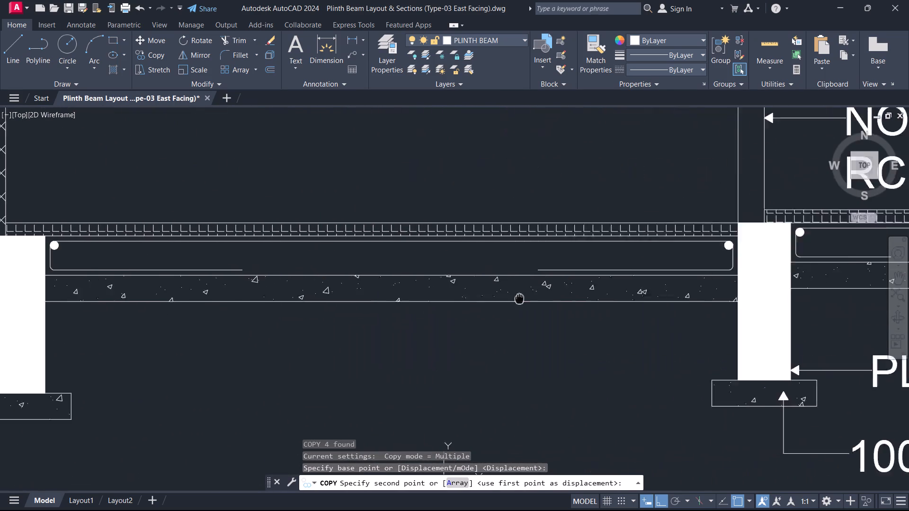
pyautogui.moveTo(540, 298); pyautogui.dragTo(590, 293, button='middle')
pyautogui.scroll(2, 397, 298)
pyautogui.click(390, 297)
pyautogui.press('Escape')
# Move the copied leader slightly up so its arrowhead points into the middle slab's PCC bed.
pyautogui.scroll(2, 371, 317)
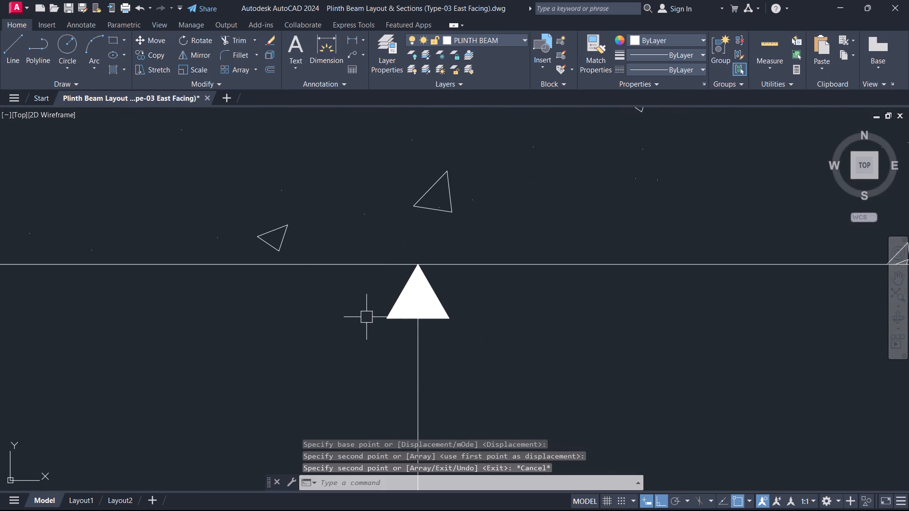
pyautogui.moveTo(360, 252); pyautogui.dragTo(397, 289)
pyautogui.scroll(-3, 509, 398)
pyautogui.moveTo(516, 425); pyautogui.dragTo(459, 303, button='middle')
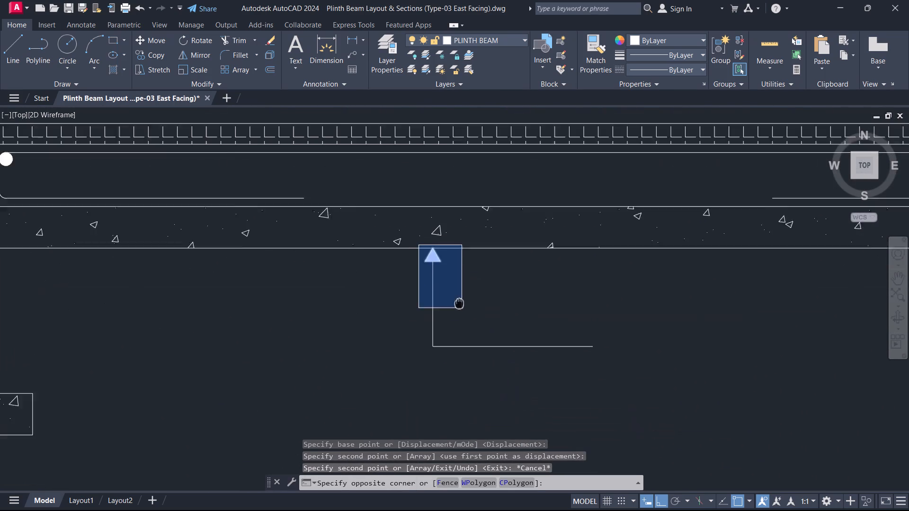
pyautogui.moveTo(459, 303); pyautogui.dragTo(447, 280, button='middle')
pyautogui.click(713, 381)
pyautogui.write('M')
pyautogui.press('space')
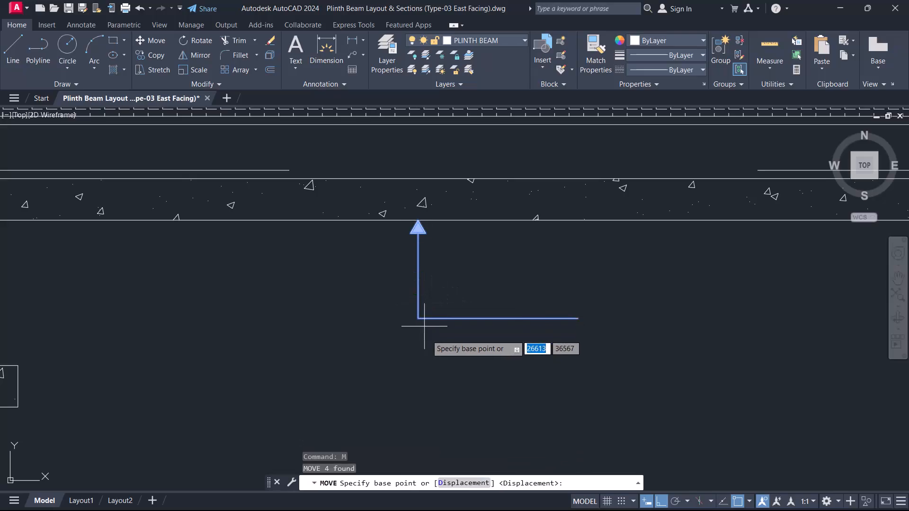
pyautogui.click(427, 335)
pyautogui.click(426, 326)
pyautogui.press('Escape')
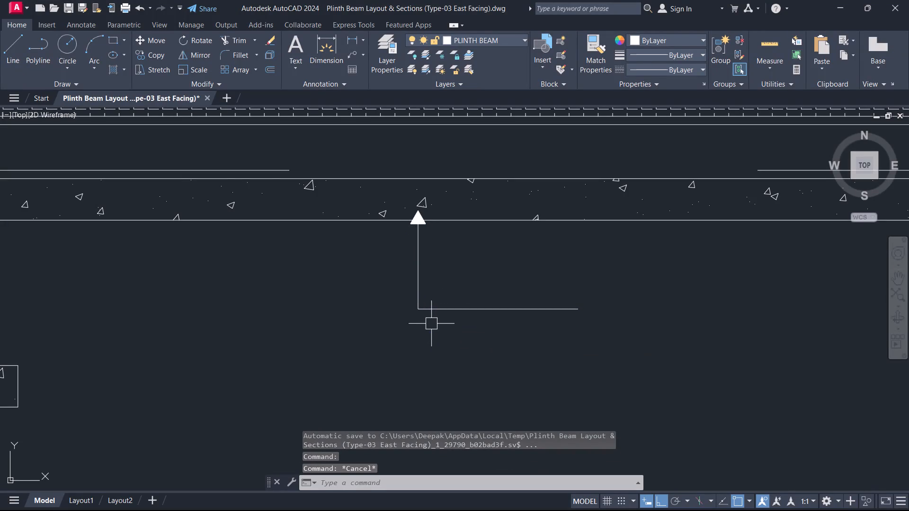
# Copy the right-hand slab's 100THK PCC text to the free end of the middle slab's new leader.
pyautogui.scroll(-3, 527, 320)
pyautogui.scroll(-1, 788, 325)
pyautogui.moveTo(788, 325); pyautogui.dragTo(427, 324, button='middle')
pyautogui.scroll(1, 437, 328)
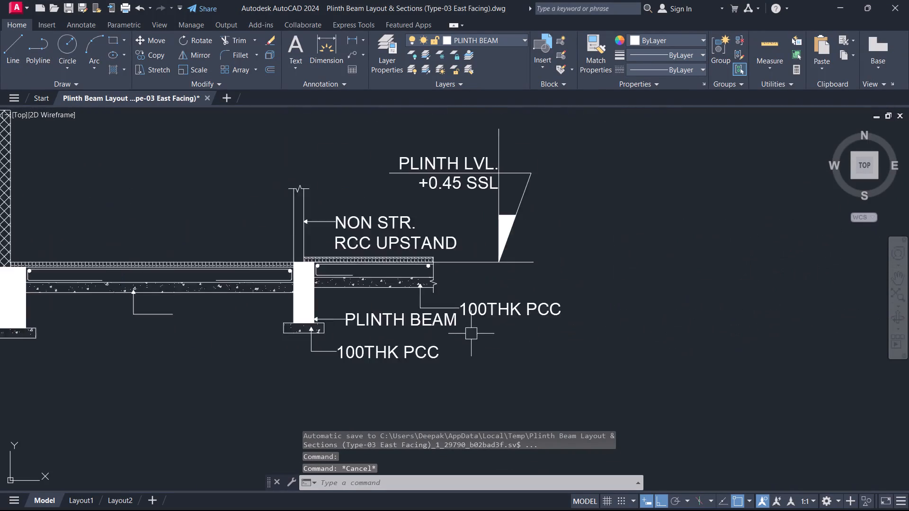
pyautogui.scroll(2, 471, 334)
pyautogui.click(525, 304)
pyautogui.click(480, 275)
pyautogui.write('CO')
pyautogui.press('space')
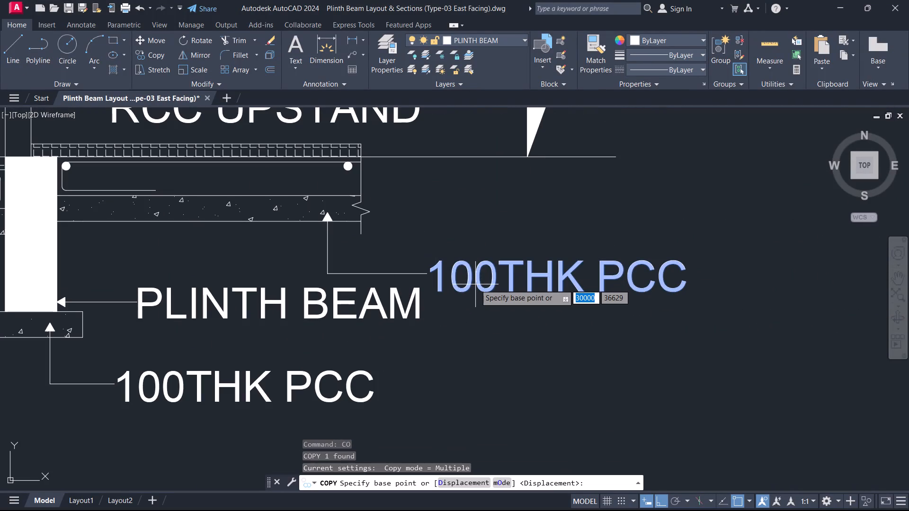
pyautogui.click(426, 277)
pyautogui.scroll(-1, 254, 347)
pyautogui.moveTo(254, 347); pyautogui.dragTo(756, 345, button='middle')
pyautogui.click(408, 314)
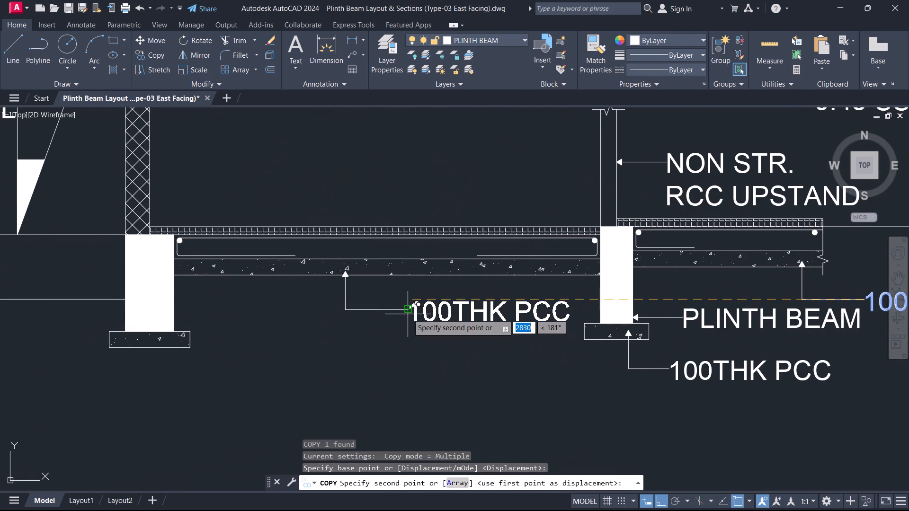
pyautogui.press('Escape')
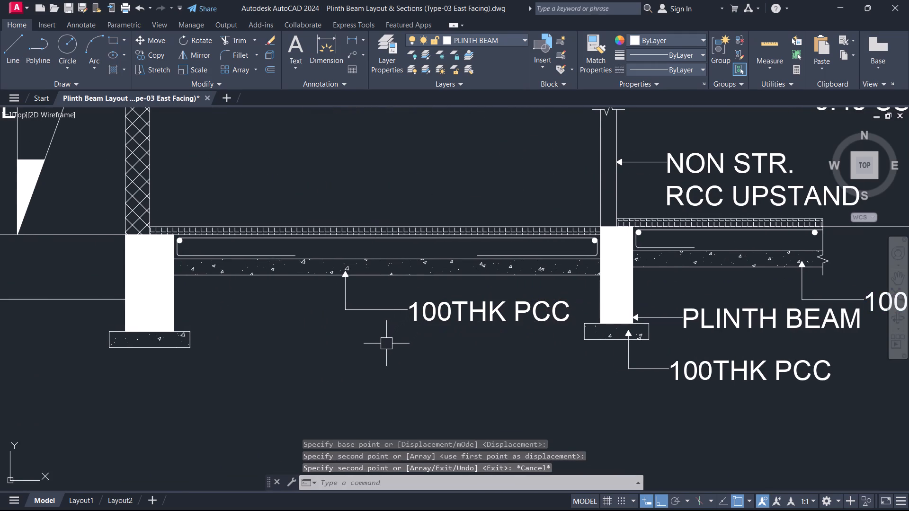
# Move the middle slab's 100THK PCC label with its leader horizontally left, close to the wider plinth beam.
pyautogui.scroll(-3, 371, 350)
pyautogui.scroll(4, 364, 345)
pyautogui.moveTo(503, 358); pyautogui.dragTo(489, 350)
pyautogui.click(264, 330)
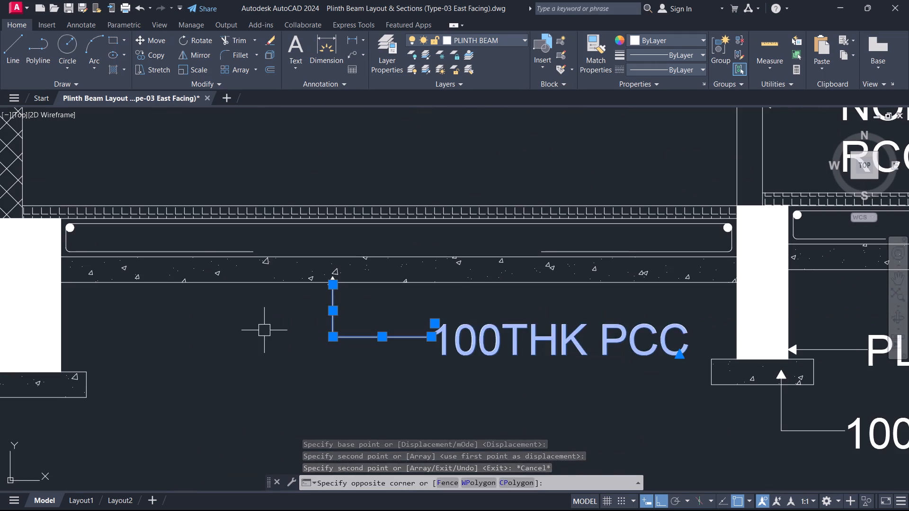
pyautogui.scroll(4, 316, 311)
pyautogui.click(307, 150)
pyautogui.moveTo(462, 291); pyautogui.dragTo(465, 301)
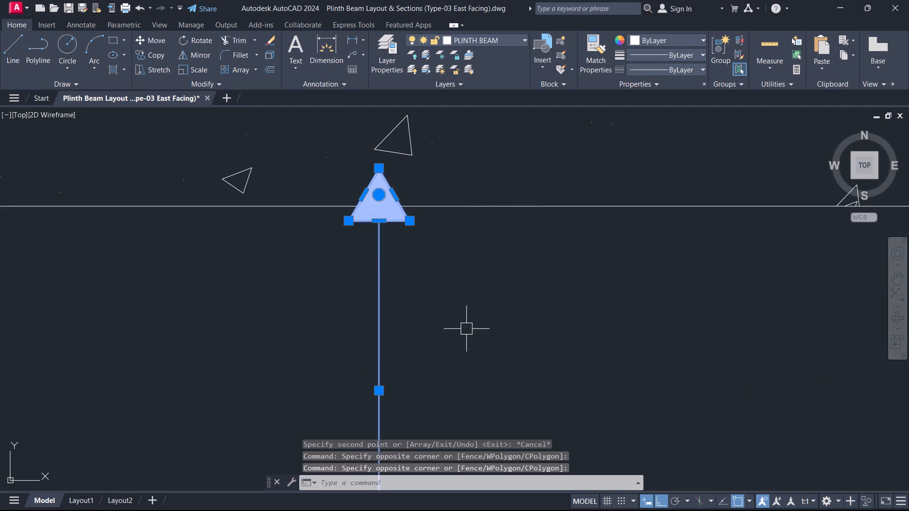
pyautogui.scroll(-3, 466, 329)
pyautogui.moveTo(467, 331); pyautogui.dragTo(323, 293, button='middle')
pyautogui.write('M')
pyautogui.press('space')
pyautogui.click(321, 294)
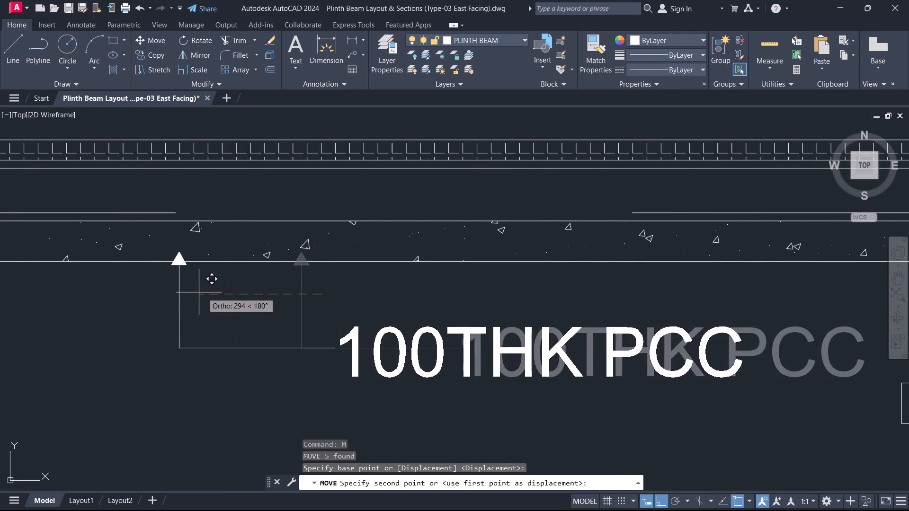
pyautogui.scroll(-2, 184, 292)
pyautogui.moveTo(186, 293); pyautogui.dragTo(355, 330, button='middle')
pyautogui.scroll(3, 338, 332)
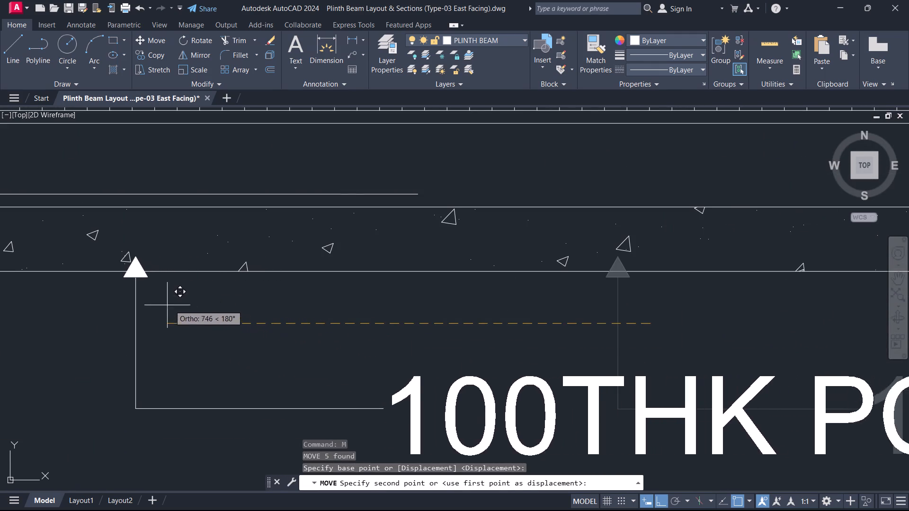
pyautogui.click(99, 300)
pyautogui.press('Escape')
# Copy the PLINTH BEAM label with its leader from the narrow beam to the right face of the wider plinth beam.
pyautogui.scroll(-4, 120, 319)
pyautogui.scroll(1, 194, 370)
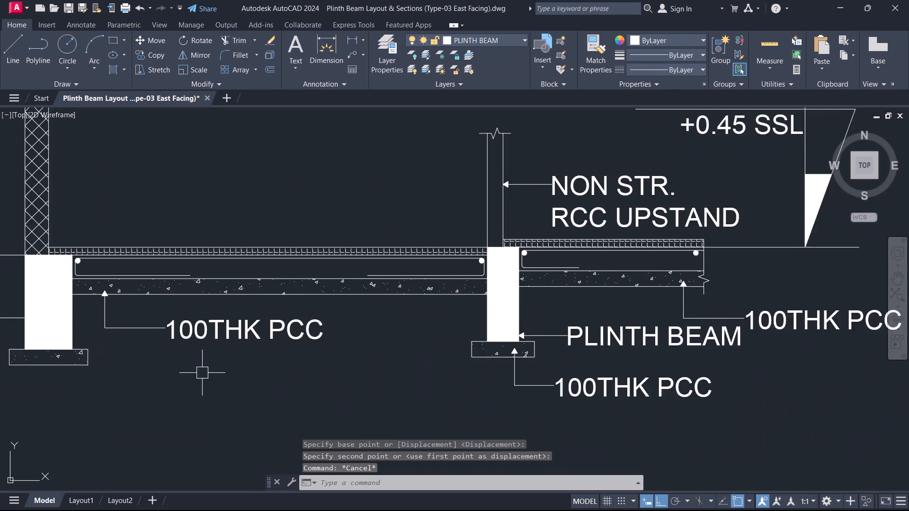
pyautogui.moveTo(211, 377); pyautogui.dragTo(290, 344, button='middle')
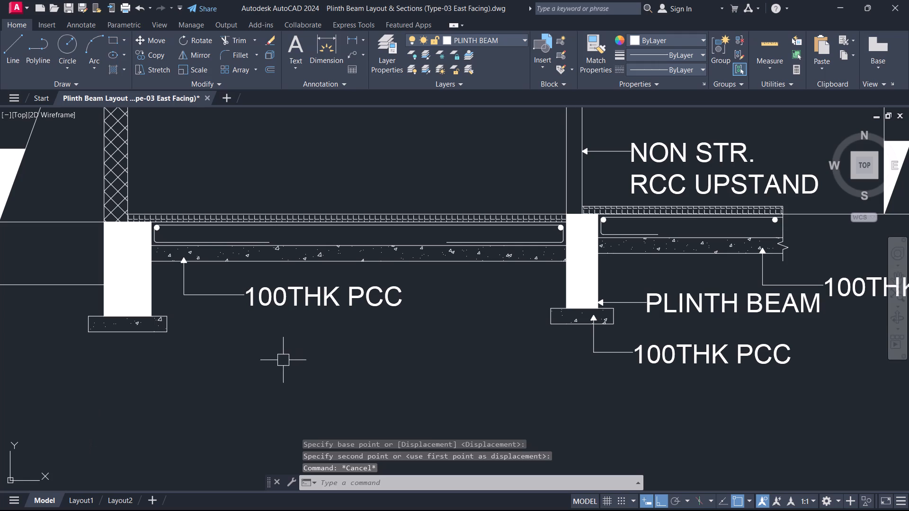
pyautogui.scroll(2, 674, 331)
pyautogui.moveTo(746, 308); pyautogui.dragTo(745, 306)
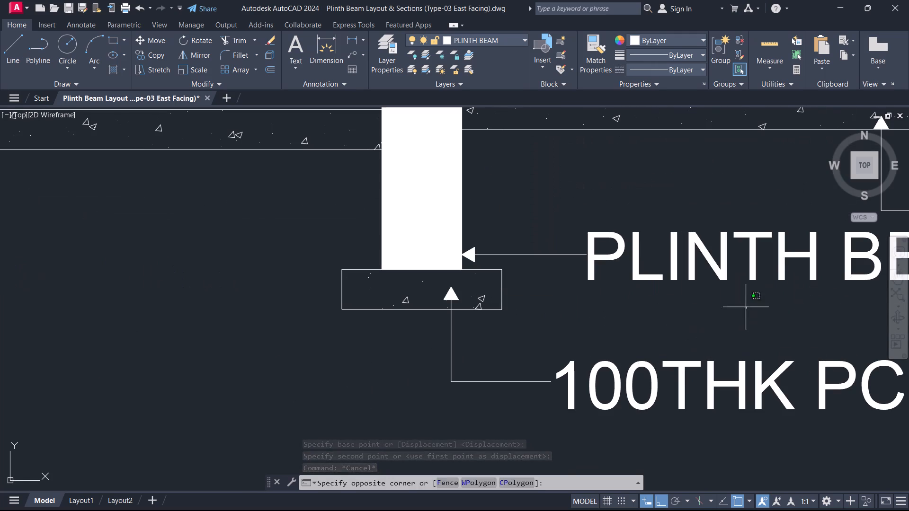
pyautogui.moveTo(745, 306); pyautogui.dragTo(742, 303)
pyautogui.click(558, 208)
pyautogui.scroll(4, 466, 244)
pyautogui.moveTo(570, 331); pyautogui.dragTo(560, 325)
pyautogui.click(474, 266)
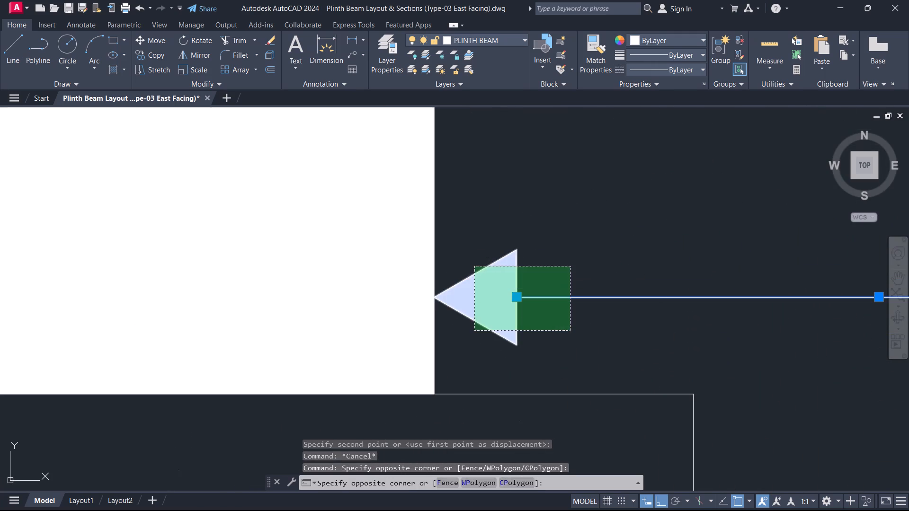
pyautogui.write('CO')
pyautogui.press('space')
pyautogui.click(437, 297)
pyautogui.scroll(-3, 372, 329)
pyautogui.scroll(2, 350, 331)
pyautogui.scroll(-3, 350, 331)
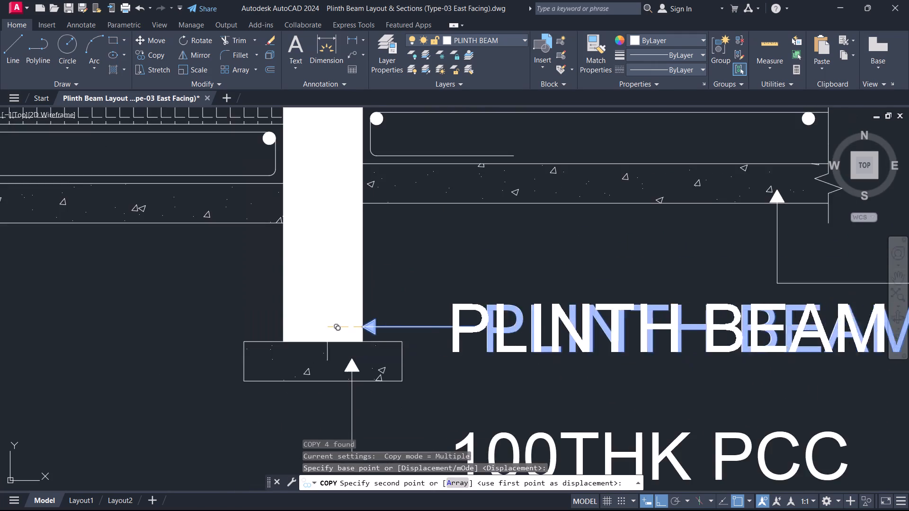
pyautogui.scroll(-6, 280, 341)
pyautogui.scroll(-1, 155, 360)
pyautogui.moveTo(155, 360); pyautogui.dragTo(401, 361, button='middle')
pyautogui.scroll(6, 401, 361)
pyautogui.moveTo(500, 421); pyautogui.dragTo(484, 261, button='middle')
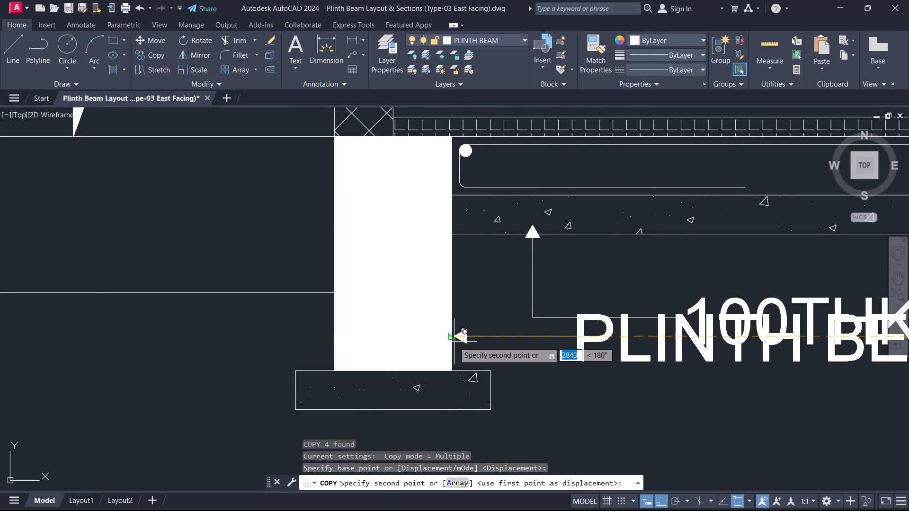
pyautogui.click(454, 342)
pyautogui.press('Escape')
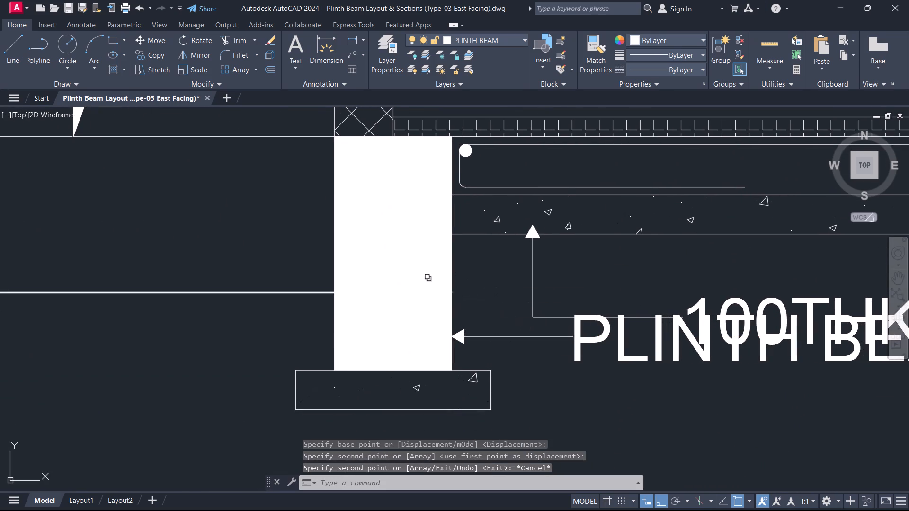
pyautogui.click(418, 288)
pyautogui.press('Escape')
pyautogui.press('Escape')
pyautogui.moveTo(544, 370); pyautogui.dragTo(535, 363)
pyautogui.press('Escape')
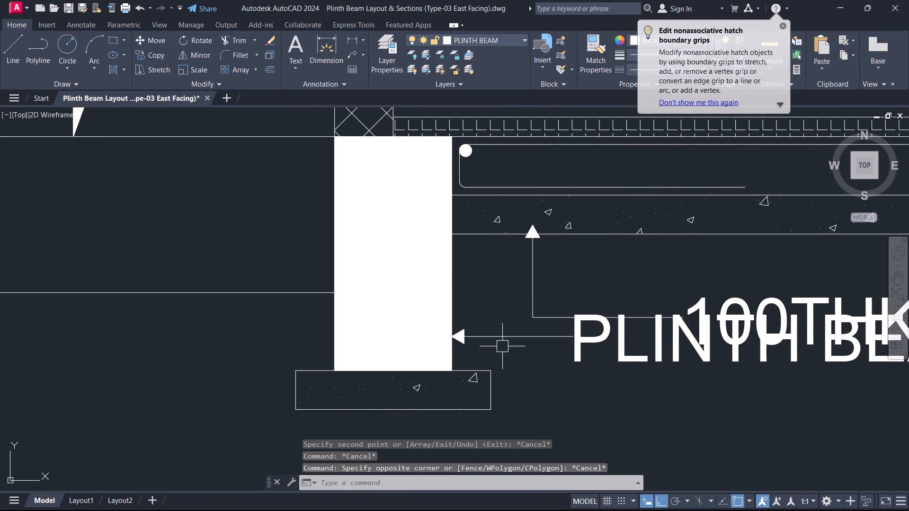
# Move the wider beam's PLINTH BEAM text and leader down towards the beam's base, away from the 100THK PCC text.
pyautogui.click(502, 346)
pyautogui.click(460, 321)
pyautogui.moveTo(549, 344); pyautogui.dragTo(300, 308, button='middle')
pyautogui.scroll(-1, 549, 344)
pyautogui.scroll(1, 343, 313)
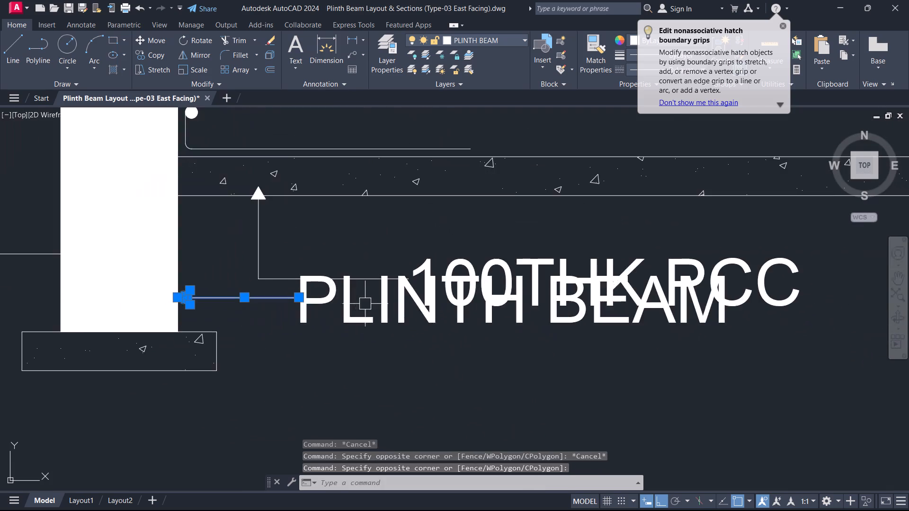
pyautogui.scroll(1, 366, 304)
pyautogui.click(372, 303)
pyautogui.click(306, 304)
pyautogui.write('M')
pyautogui.press('space')
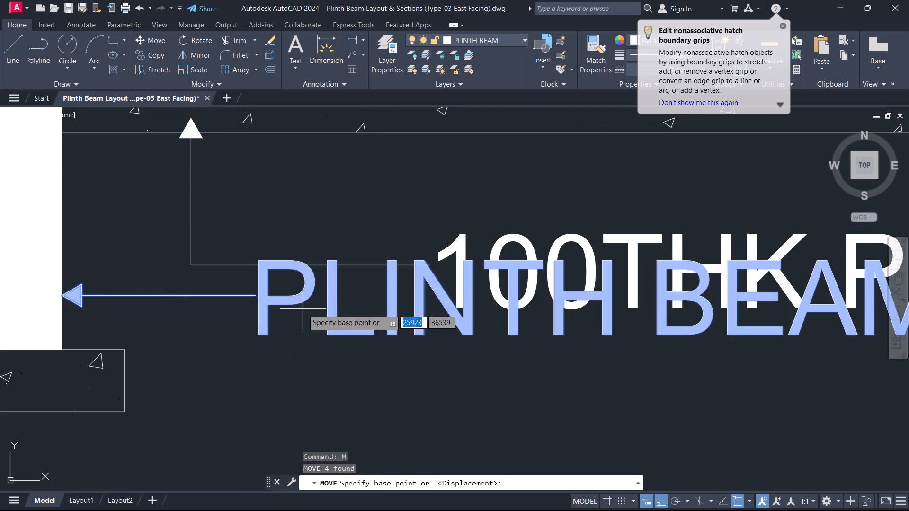
pyautogui.click(303, 309)
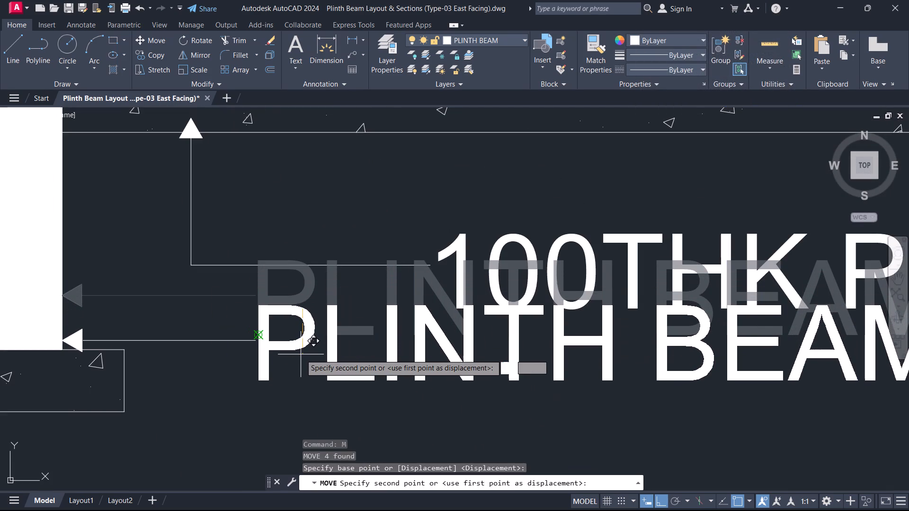
pyautogui.click(299, 338)
pyautogui.press('Escape')
# Move the middle slab's 100THK PCC text and its horizontal leader line up about 105 units, clear of PLINTH BEAM.
pyautogui.moveTo(554, 260); pyautogui.dragTo(517, 278, button='middle')
pyautogui.scroll(1, 544, 261)
pyautogui.click(517, 278)
pyautogui.click(296, 284)
pyautogui.scroll(-2, 276, 292)
pyautogui.moveTo(276, 292); pyautogui.dragTo(393, 302, button='middle')
pyautogui.write('M')
pyautogui.press('space')
pyautogui.click(339, 283)
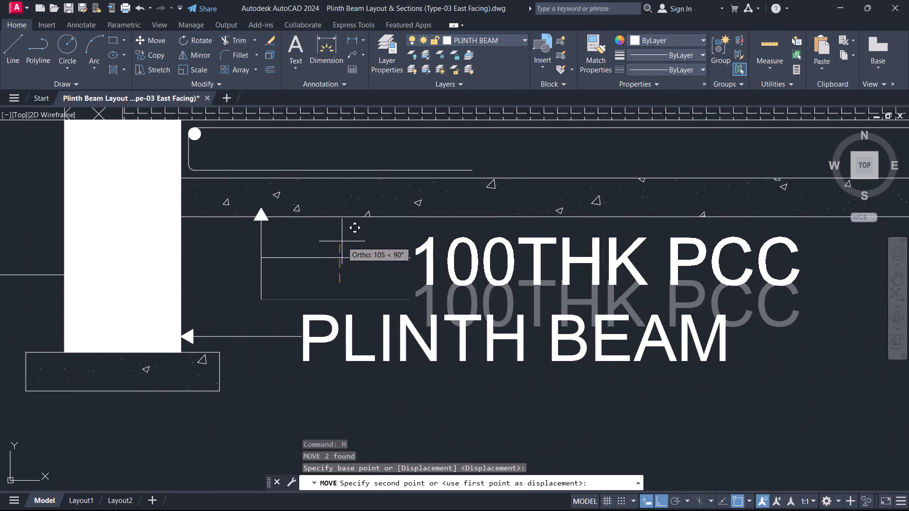
pyautogui.click(342, 241)
pyautogui.press('Escape')
# Trim the vertical leader line's excess below the horizontal leader line of the middle slab's 100THK PCC label.
pyautogui.write('TR')
pyautogui.press('space')
pyautogui.moveTo(301, 283); pyautogui.dragTo(214, 277)
pyautogui.press('Escape')
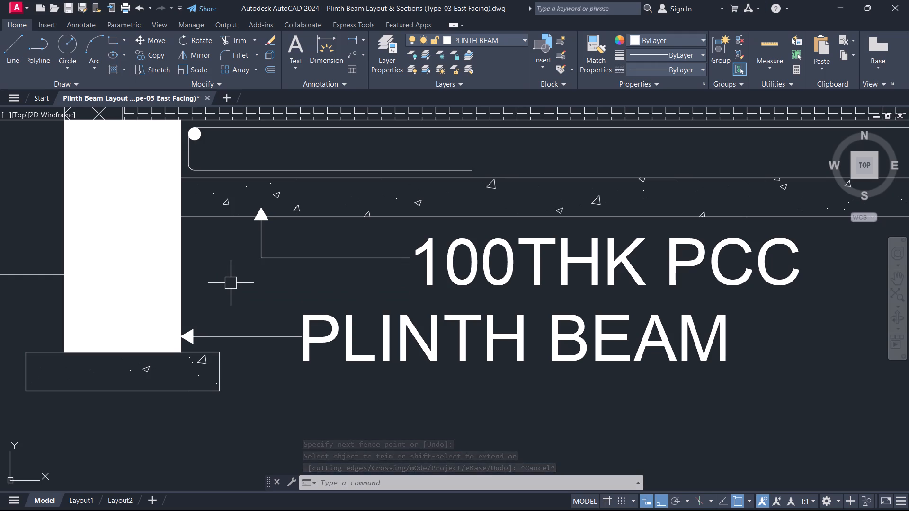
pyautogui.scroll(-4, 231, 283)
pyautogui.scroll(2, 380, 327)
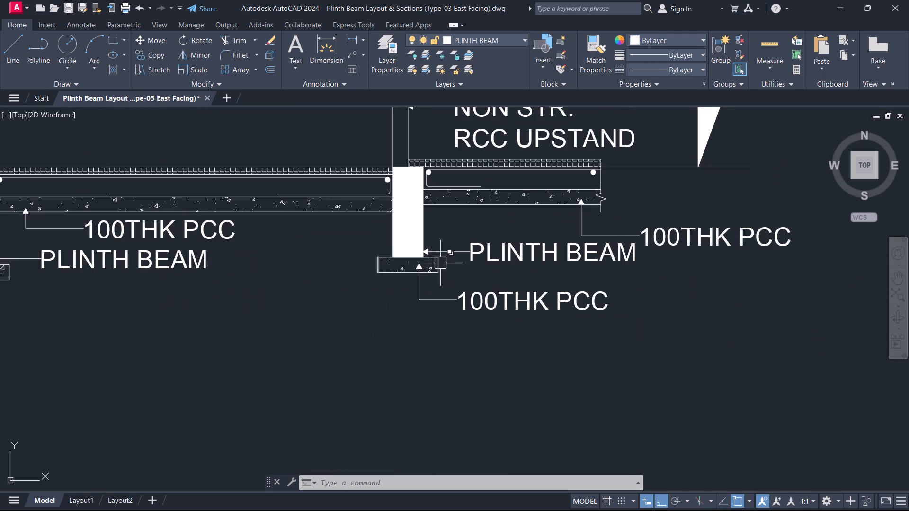
# Copy the 100THK PCC label with its arrow and leader from the narrow beam's PCC bed to the underside of the wider beam's PCC bed.
pyautogui.scroll(2, 481, 287)
pyautogui.moveTo(589, 373); pyautogui.dragTo(584, 371)
pyautogui.click(277, 299)
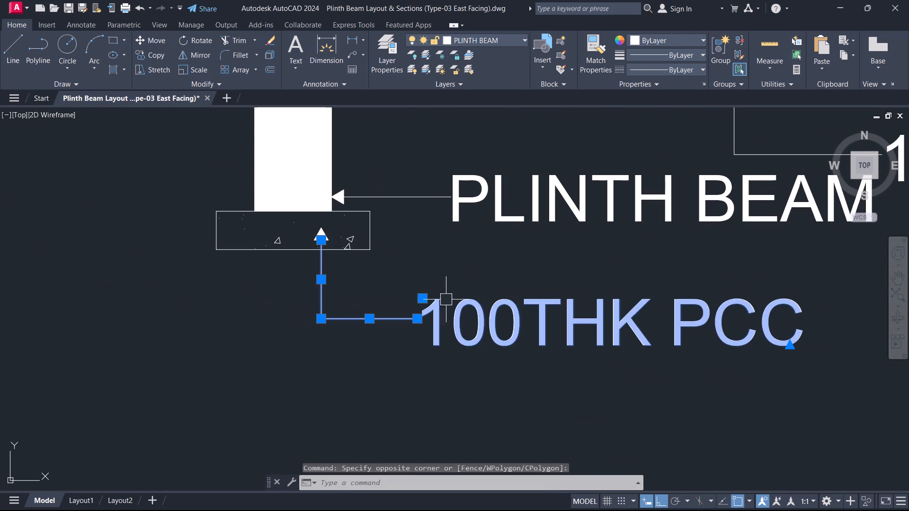
pyautogui.scroll(3, 331, 235)
pyautogui.click(248, 187)
pyautogui.click(354, 267)
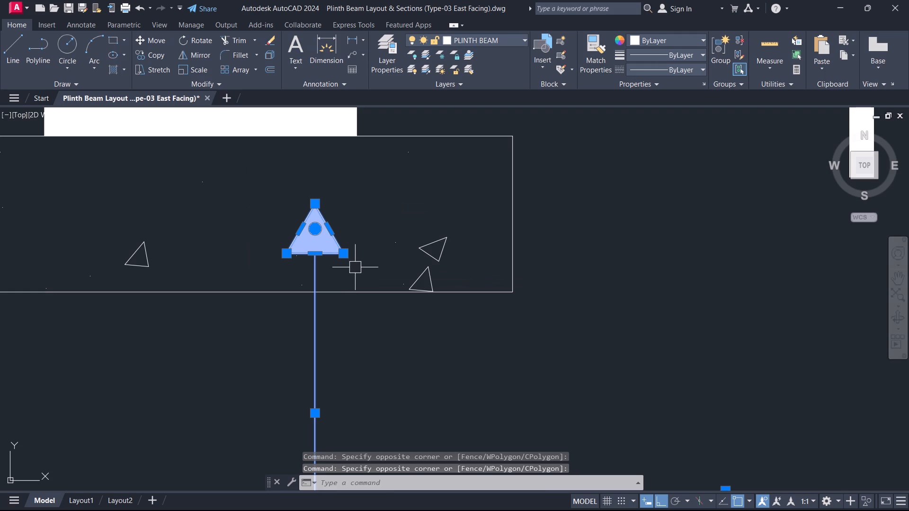
pyautogui.write('CO')
pyautogui.press('space')
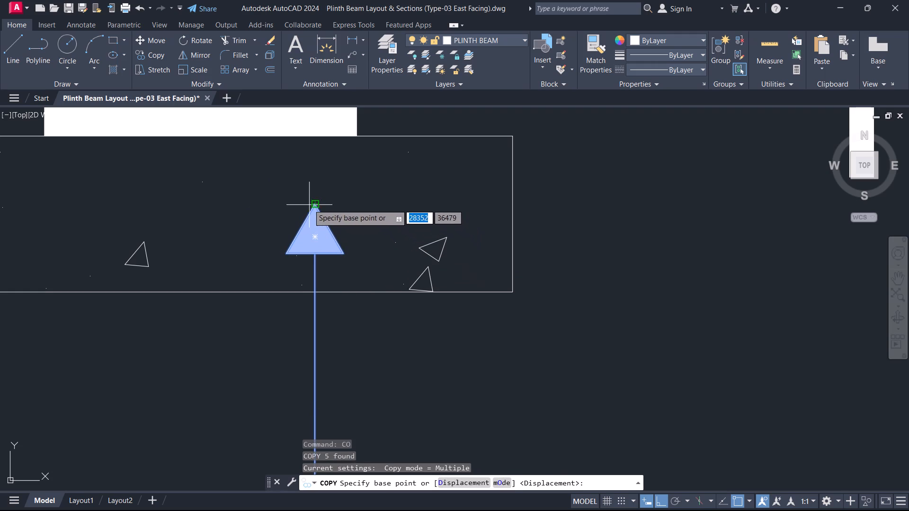
pyautogui.click(308, 204)
pyautogui.scroll(-4, 32, 242)
pyautogui.moveTo(29, 245); pyautogui.dragTo(655, 166, button='middle')
pyautogui.moveTo(145, 208); pyautogui.dragTo(904, 225, button='middle')
pyautogui.scroll(2, 686, 265)
pyautogui.click(409, 153)
pyautogui.press('Escape')
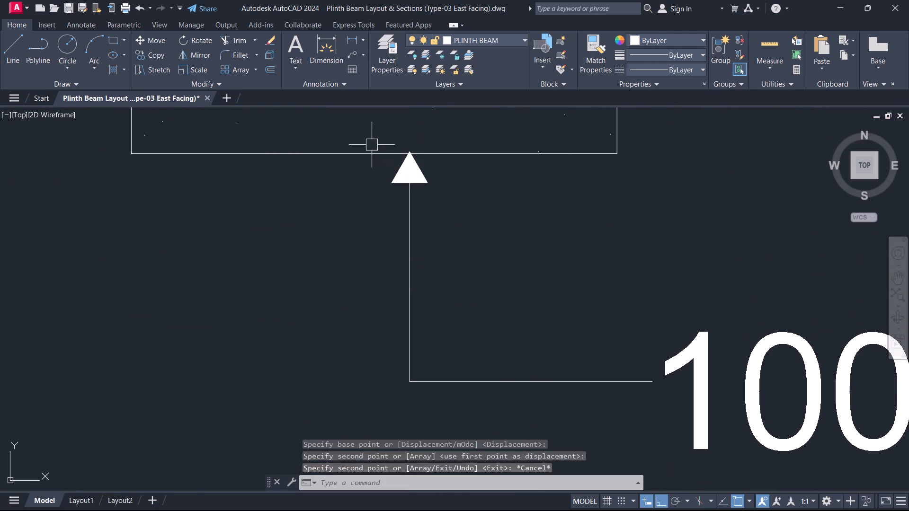
# Move the wider beam's copied 100THK PCC label and leader straight up so the arrowhead sits inside the PCC bed.
pyautogui.click(372, 144)
pyautogui.click(485, 236)
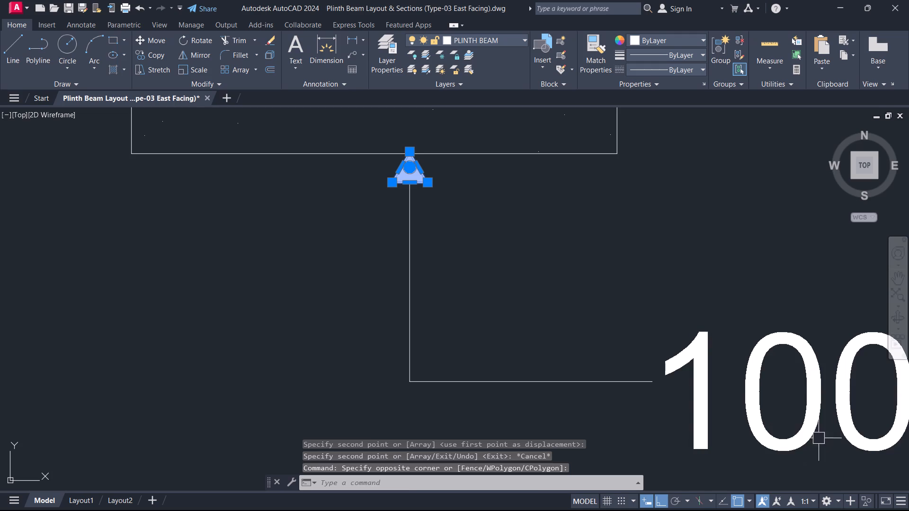
pyautogui.click(788, 429)
pyautogui.click(333, 312)
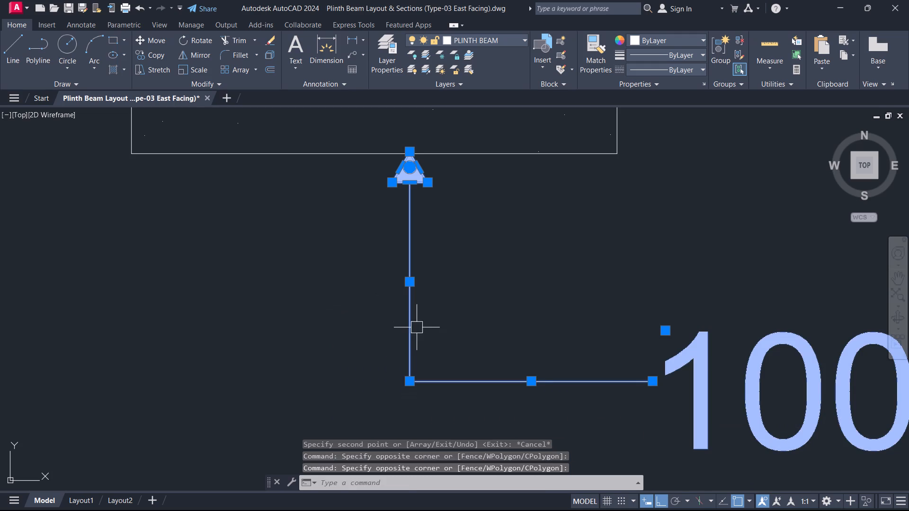
pyautogui.write('M')
pyautogui.press('space')
pyautogui.click(419, 329)
pyautogui.click(419, 264)
pyautogui.press('Escape')
pyautogui.scroll(-4, 421, 261)
pyautogui.moveTo(421, 261); pyautogui.dragTo(366, 333, button='middle')
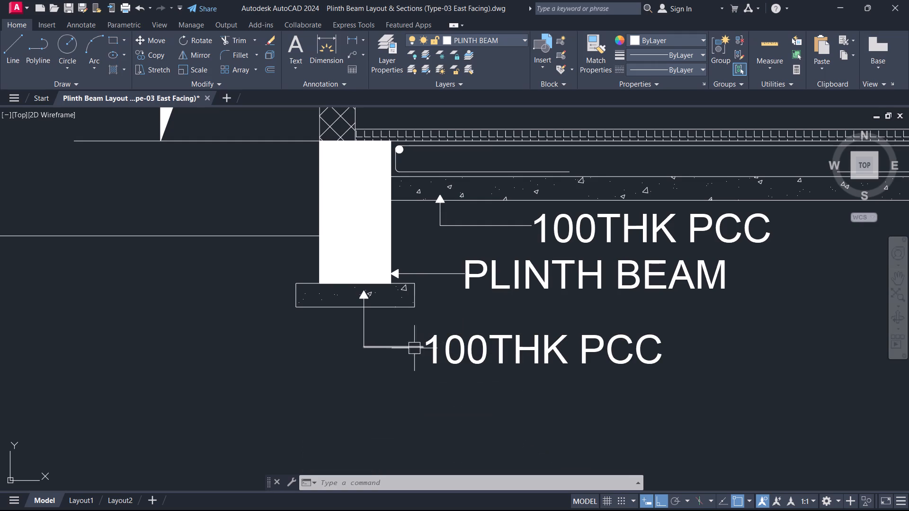
# Copy the WELL COMPACTED SOIL TO 95% MDD. note from SECTION 02-02 to below the new section, between the two plinth beams.
pyautogui.middleClick(399, 395)
pyautogui.scroll(-2, 398, 395)
pyautogui.scroll(-5, 409, 326)
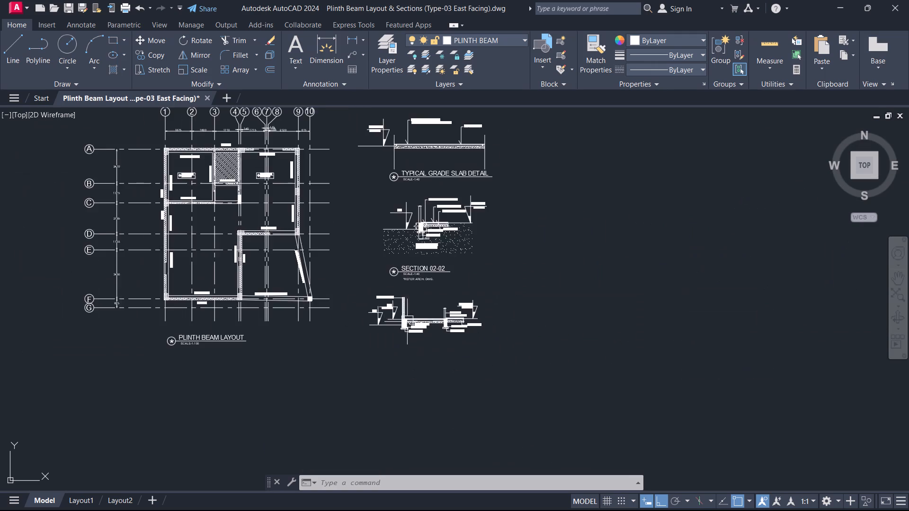
pyautogui.scroll(3, 409, 267)
pyautogui.scroll(-3, 421, 260)
pyautogui.moveTo(421, 260); pyautogui.dragTo(423, 330, button='middle')
pyautogui.scroll(2, 421, 290)
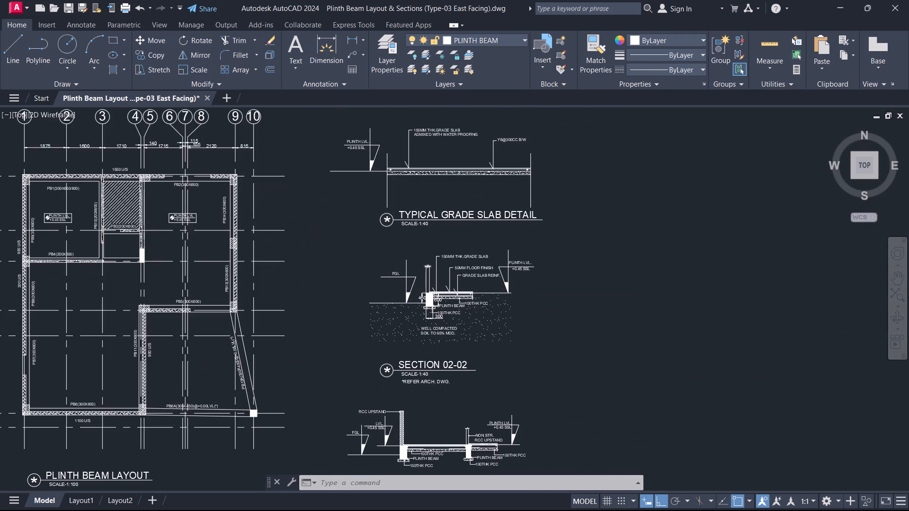
pyautogui.scroll(4, 472, 376)
pyautogui.click(398, 336)
pyautogui.write('CO')
pyautogui.press('space')
pyautogui.click(357, 306)
pyautogui.scroll(-2, 355, 423)
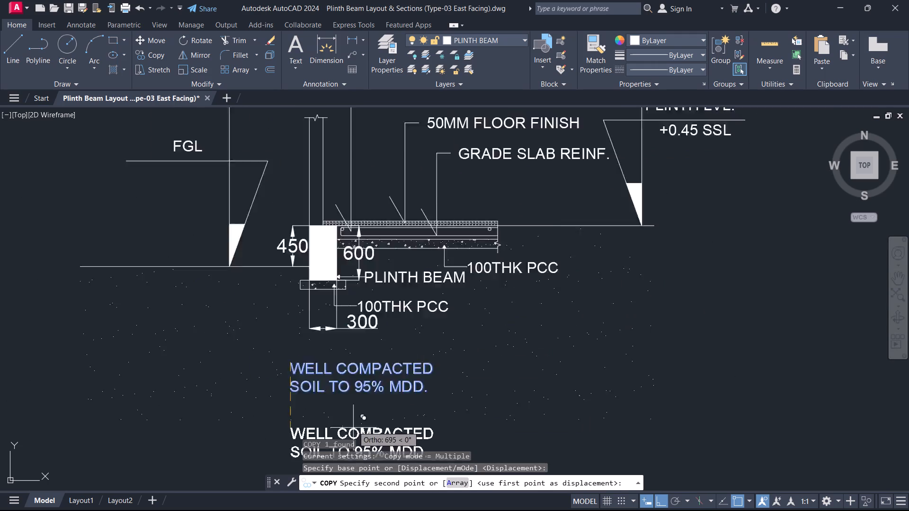
pyautogui.scroll(-2, 353, 430)
pyautogui.moveTo(363, 482); pyautogui.dragTo(355, 426, button='middle')
pyautogui.scroll(1, 361, 483)
pyautogui.moveTo(356, 418); pyautogui.dragTo(358, 303, button='middle')
pyautogui.scroll(1, 354, 380)
pyautogui.moveTo(354, 382); pyautogui.dragTo(350, 353, button='middle')
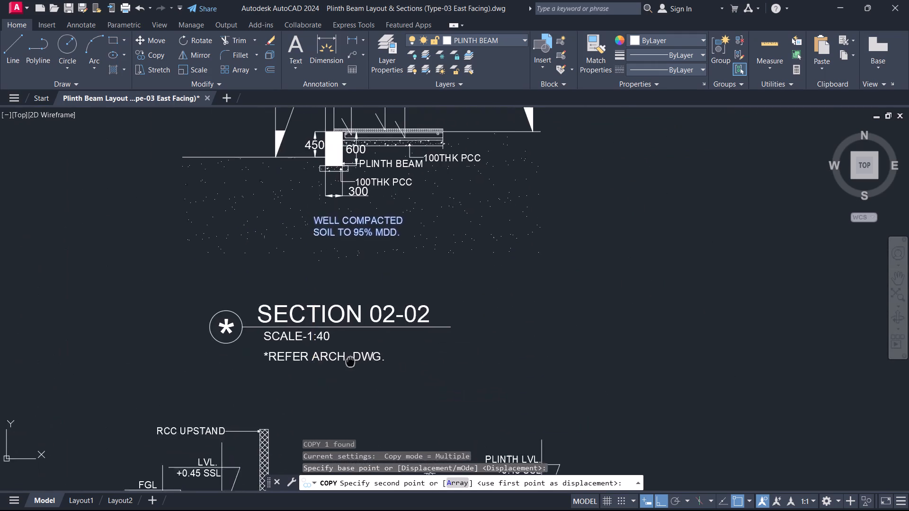
pyautogui.moveTo(350, 353); pyautogui.dragTo(354, 185, button='middle')
pyautogui.moveTo(327, 412); pyautogui.dragTo(340, 256, button='middle')
pyautogui.scroll(3, 340, 256)
pyautogui.click(340, 255)
pyautogui.press('Escape')
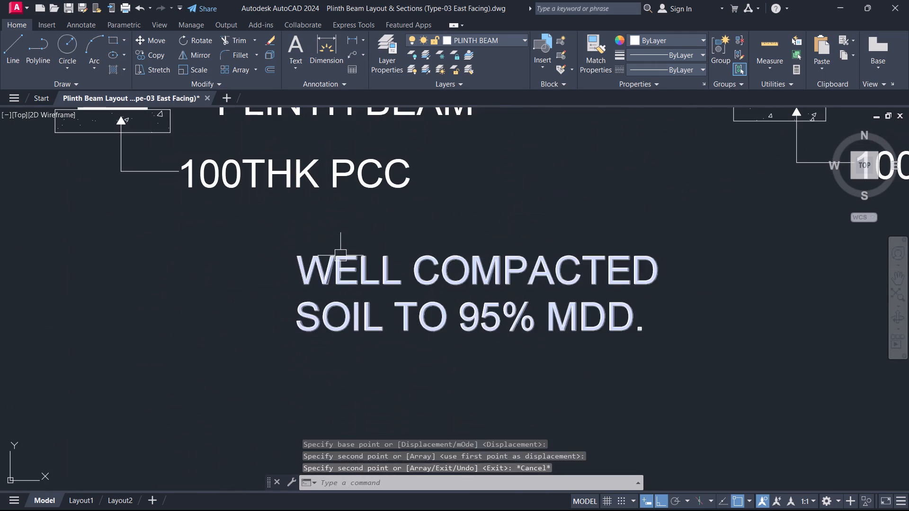
pyautogui.scroll(-4, 340, 255)
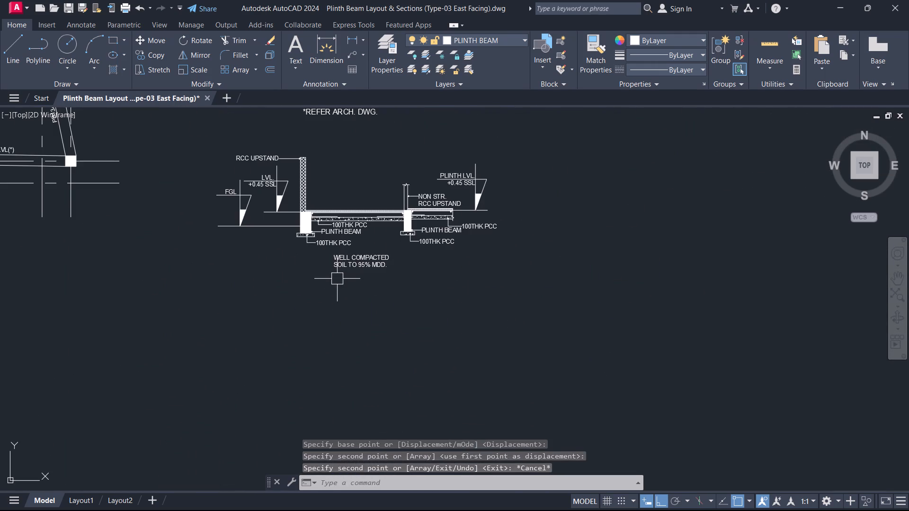
# Replace the asterisk in the SECTION 02-02 title circle with 2.
pyautogui.scroll(1, 322, 196)
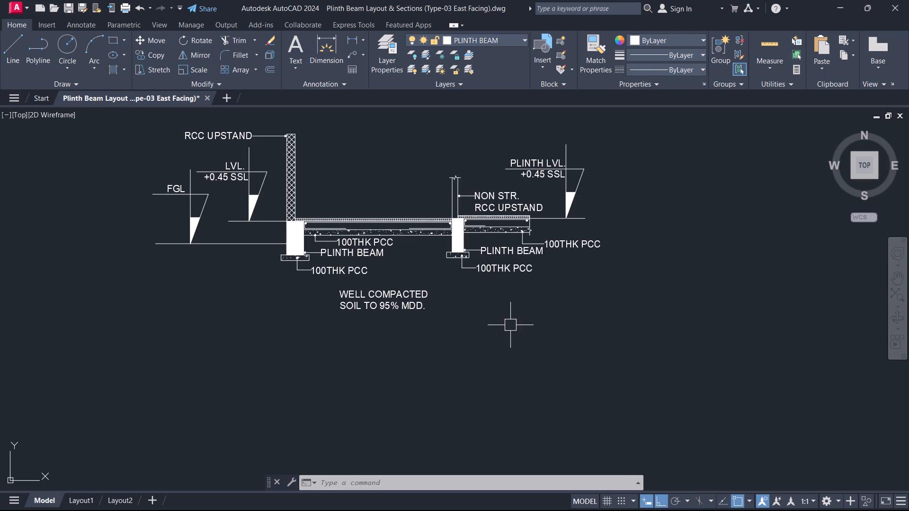
pyautogui.scroll(-2, 403, 358)
pyautogui.moveTo(403, 358); pyautogui.dragTo(483, 273, button='middle')
pyautogui.scroll(3, 482, 275)
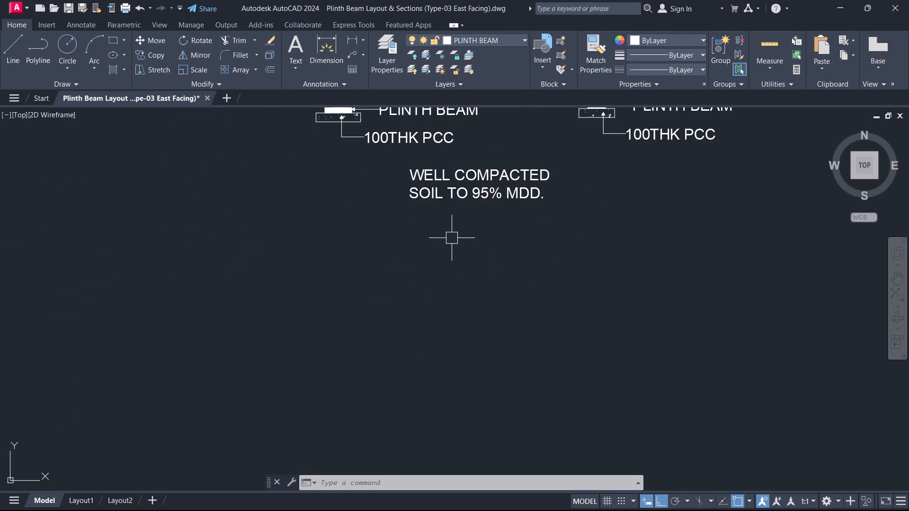
pyautogui.scroll(-4, 452, 238)
pyautogui.moveTo(413, 166); pyautogui.dragTo(395, 242, button='middle')
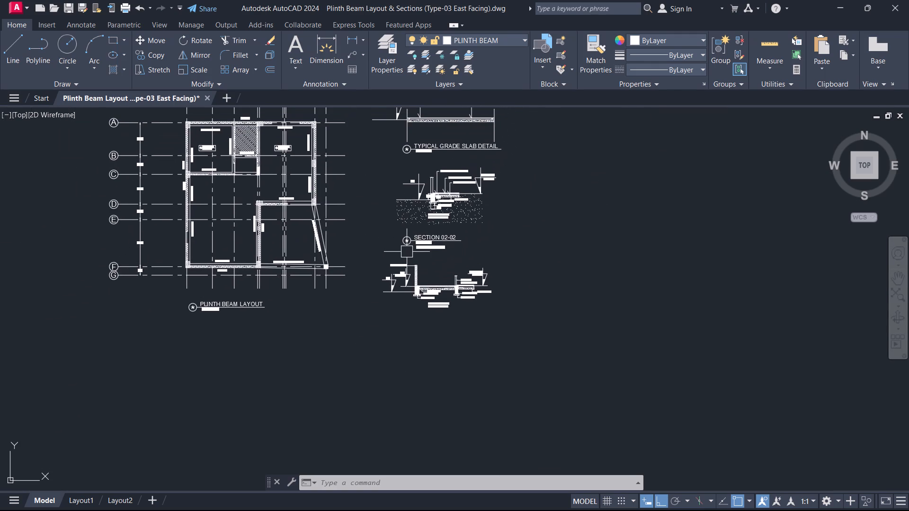
pyautogui.scroll(5, 414, 244)
pyautogui.doubleClick(378, 257)
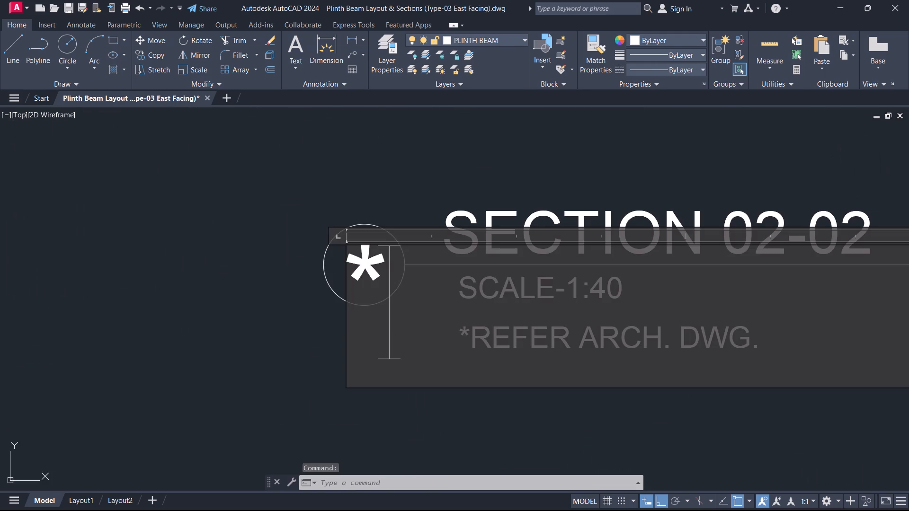
pyautogui.press('BackSpace')
pyautogui.press('2')
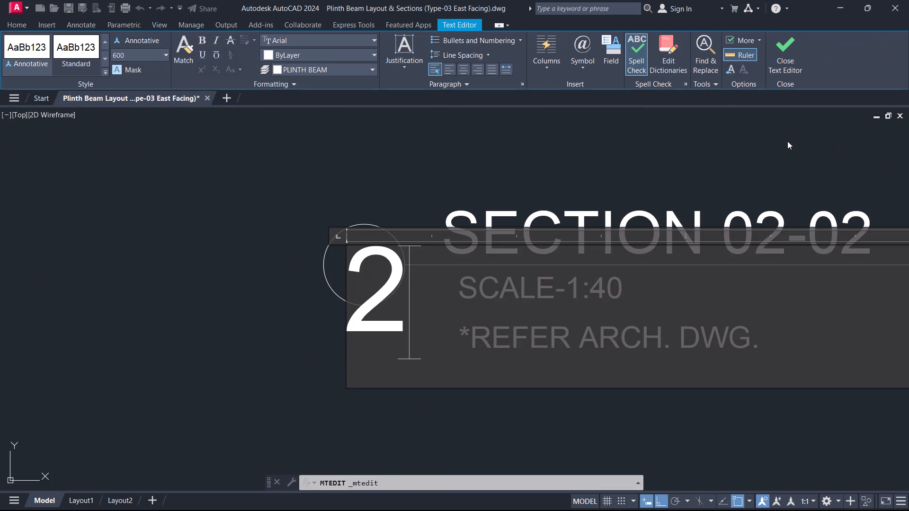
pyautogui.click(785, 68)
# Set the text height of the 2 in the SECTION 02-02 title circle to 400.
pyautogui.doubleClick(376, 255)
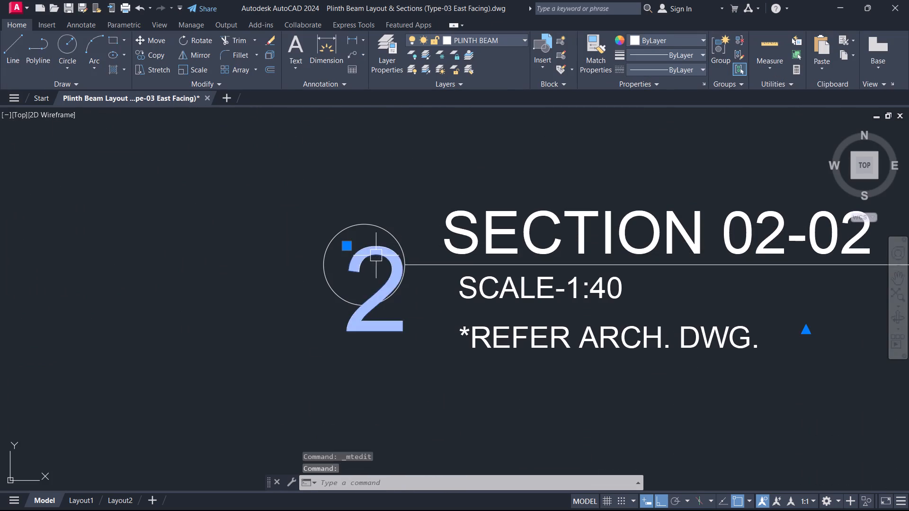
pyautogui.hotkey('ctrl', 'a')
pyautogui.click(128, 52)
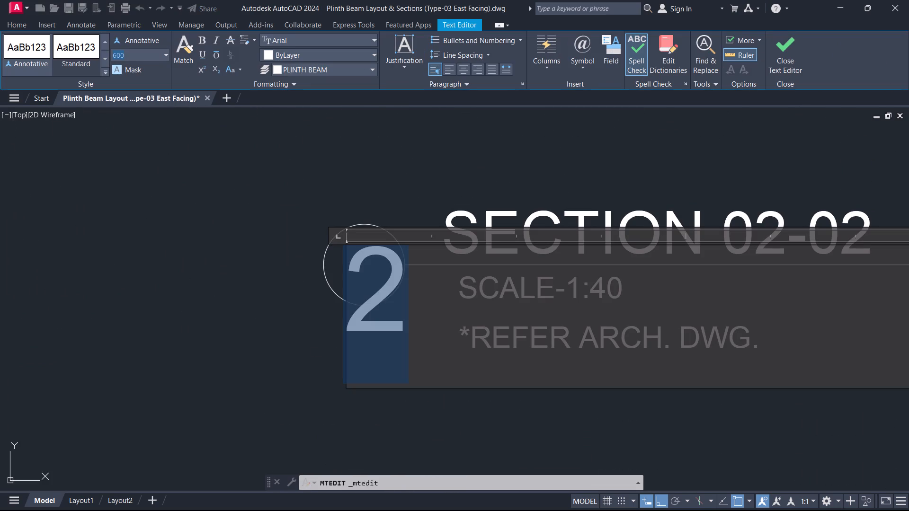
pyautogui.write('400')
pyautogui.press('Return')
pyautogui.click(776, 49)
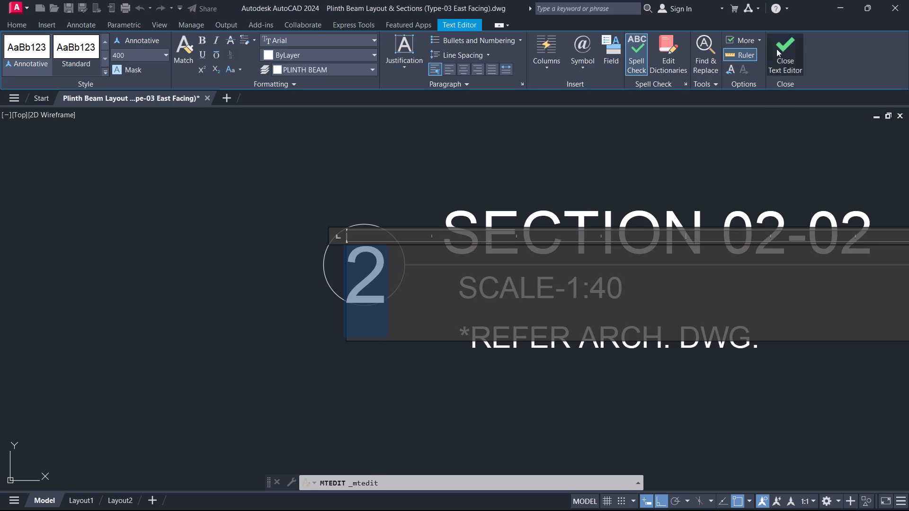
# Move the 2 straight up so it sits vertically centred in the SECTION 02-02 title circle.
pyautogui.scroll(2, 423, 234)
pyautogui.moveTo(332, 288); pyautogui.dragTo(433, 241, button='middle')
pyautogui.scroll(1, 359, 280)
pyautogui.click(436, 287)
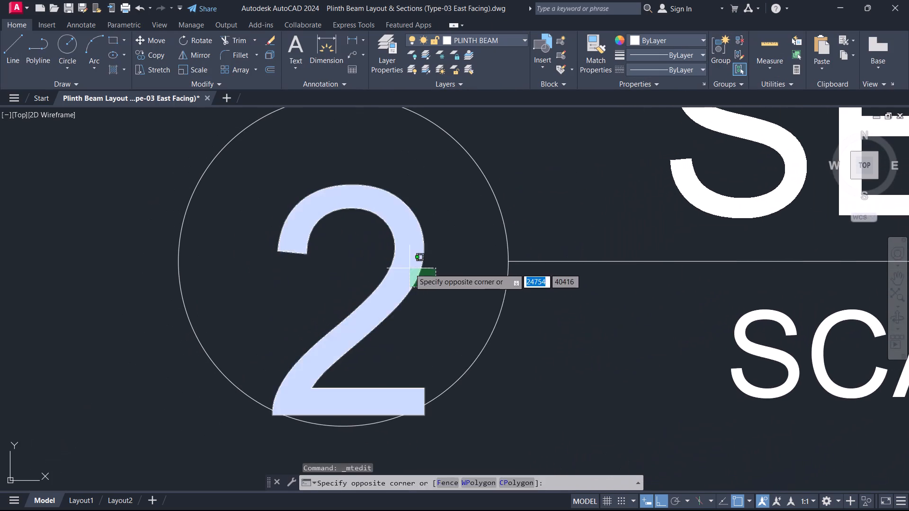
pyautogui.click(408, 267)
pyautogui.write('M')
pyautogui.press('space')
pyautogui.click(406, 265)
pyautogui.click(406, 220)
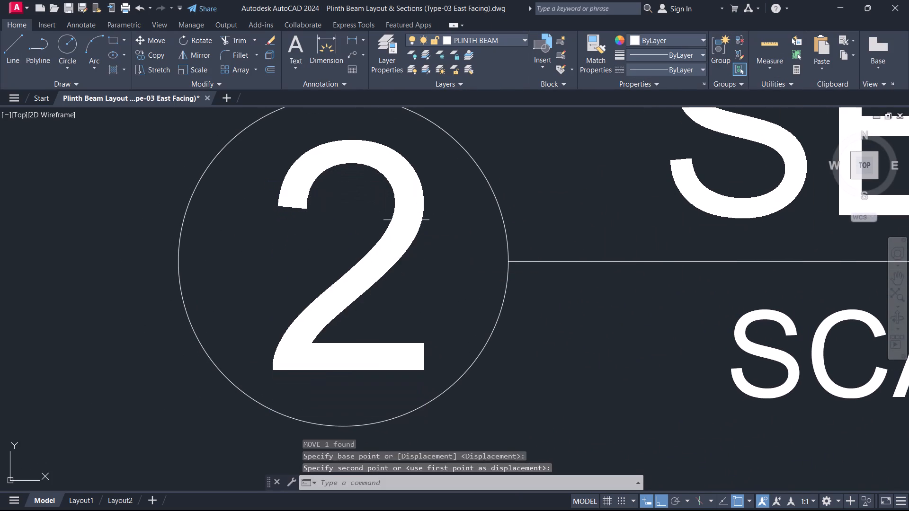
pyautogui.scroll(-3, 406, 229)
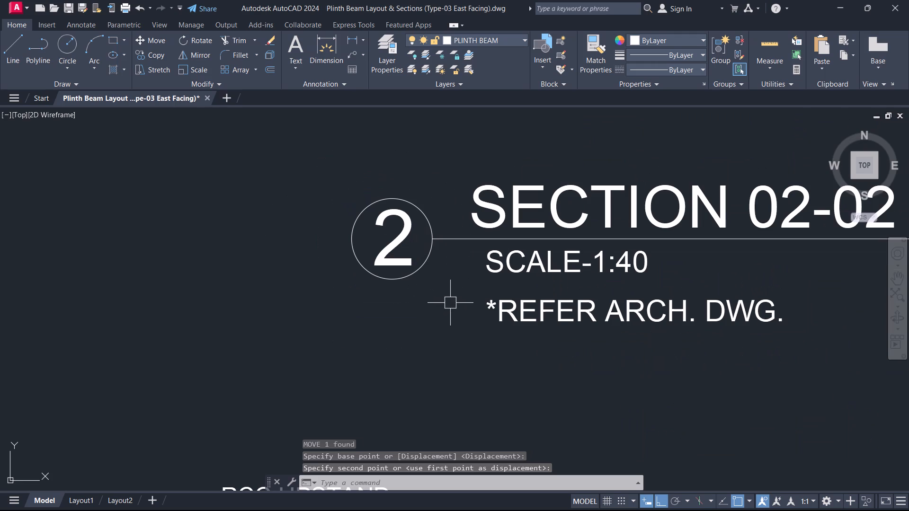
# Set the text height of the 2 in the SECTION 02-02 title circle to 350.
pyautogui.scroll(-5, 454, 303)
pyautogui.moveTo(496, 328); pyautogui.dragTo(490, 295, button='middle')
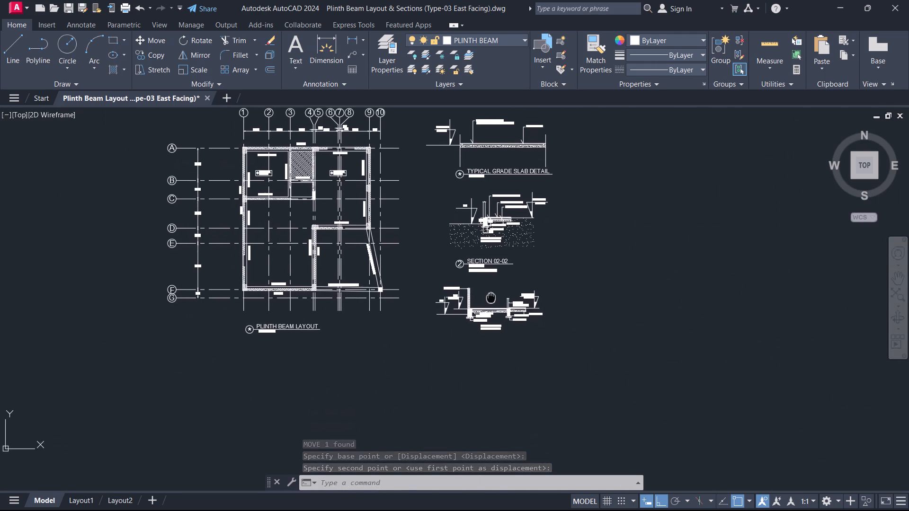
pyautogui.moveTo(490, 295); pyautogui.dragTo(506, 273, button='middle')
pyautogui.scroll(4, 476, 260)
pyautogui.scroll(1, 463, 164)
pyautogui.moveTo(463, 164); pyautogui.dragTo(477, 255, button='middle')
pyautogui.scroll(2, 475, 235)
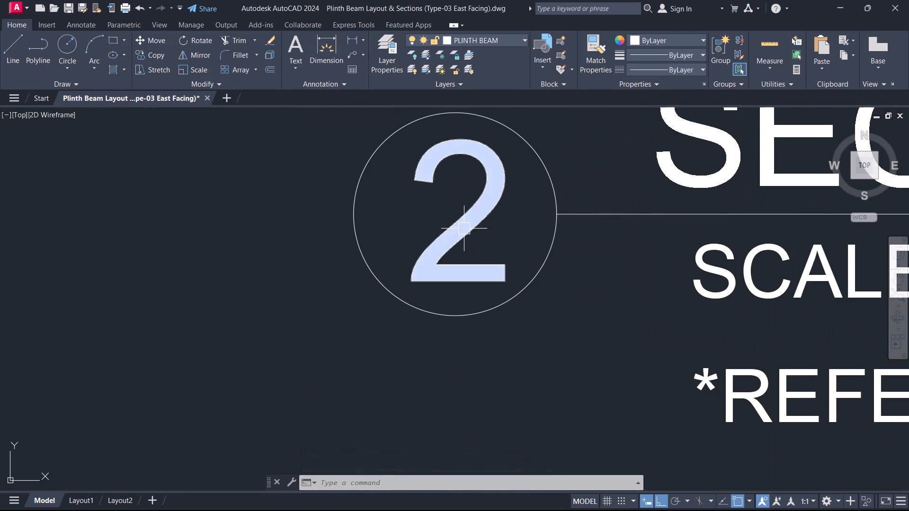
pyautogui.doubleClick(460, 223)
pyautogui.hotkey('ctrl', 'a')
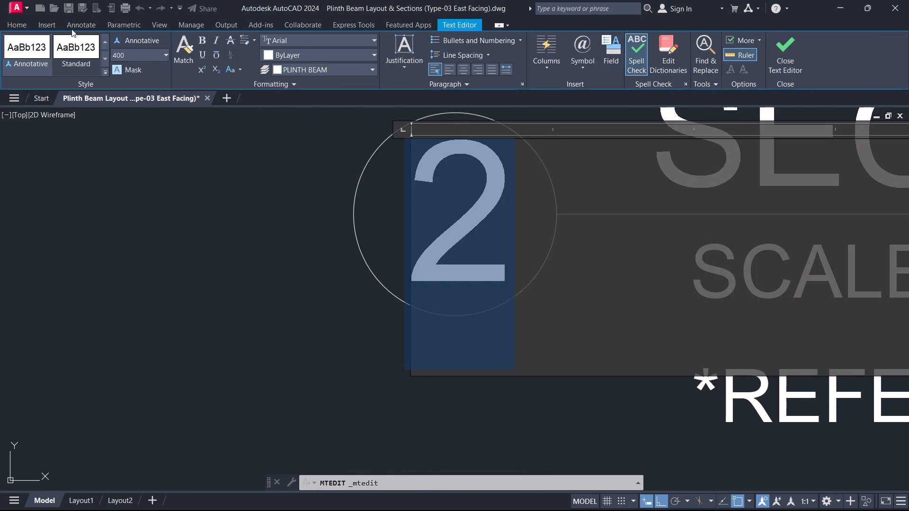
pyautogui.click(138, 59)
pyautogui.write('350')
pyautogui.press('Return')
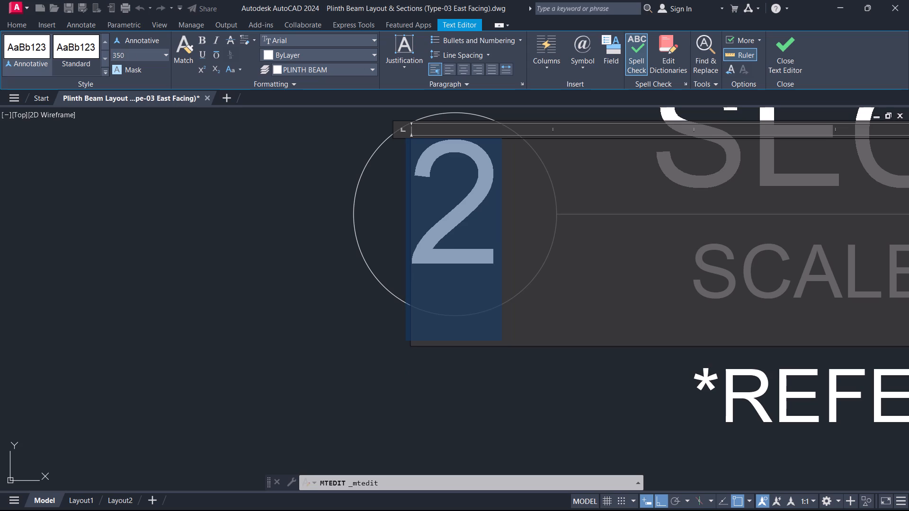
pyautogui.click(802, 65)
# Set the text height of the 2 in the SECTION 02-02 title circle to 300.
pyautogui.scroll(-3, 583, 187)
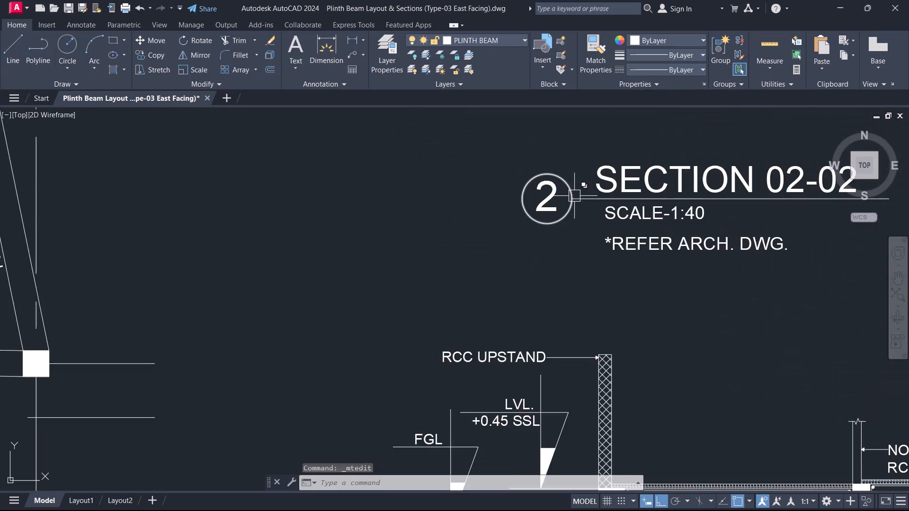
pyautogui.scroll(-3, 574, 197)
pyautogui.scroll(6, 650, 233)
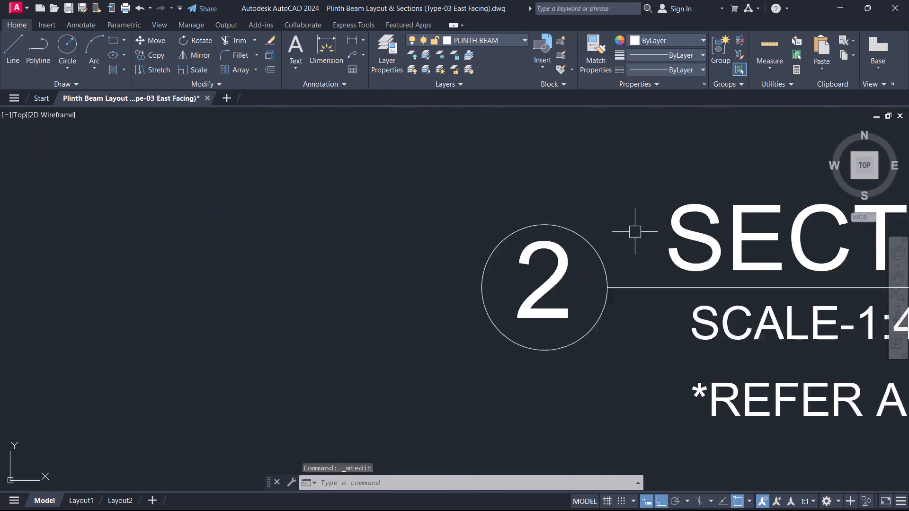
pyautogui.tripleClick(507, 315)
pyautogui.hotkey('ctrl', 'a')
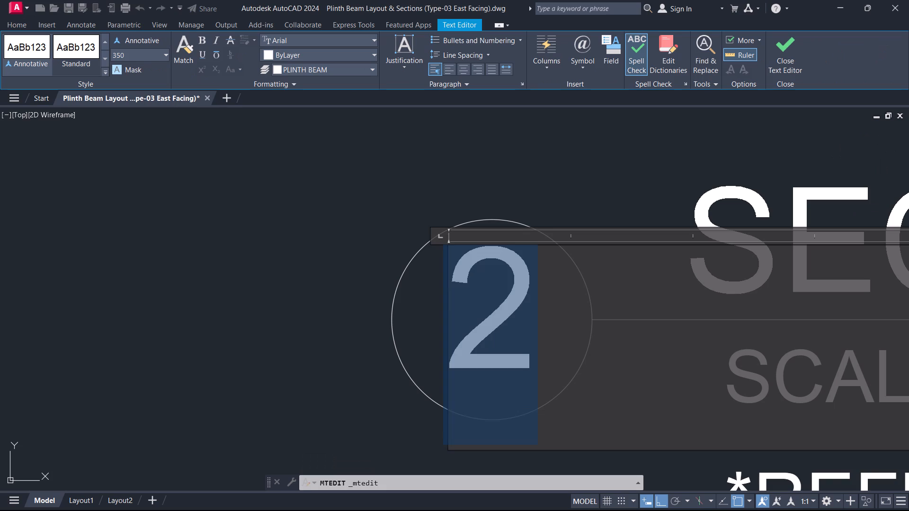
pyautogui.click(129, 57)
pyautogui.write('300')
pyautogui.press('Return')
pyautogui.click(791, 53)
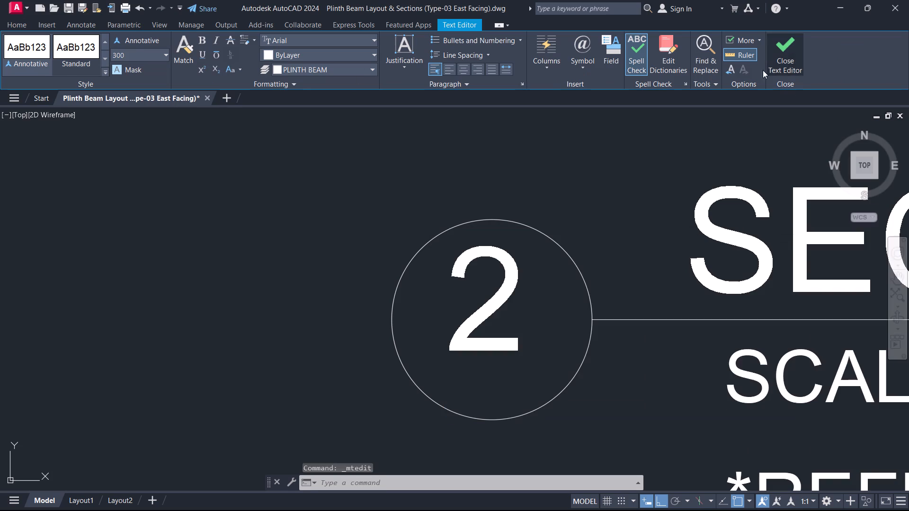
# Finish the text edit and move the 2 slightly straight down inside the SECTION 02-02 title circle.
pyautogui.scroll(-3, 507, 295)
pyautogui.scroll(4, 507, 295)
pyautogui.click(508, 311)
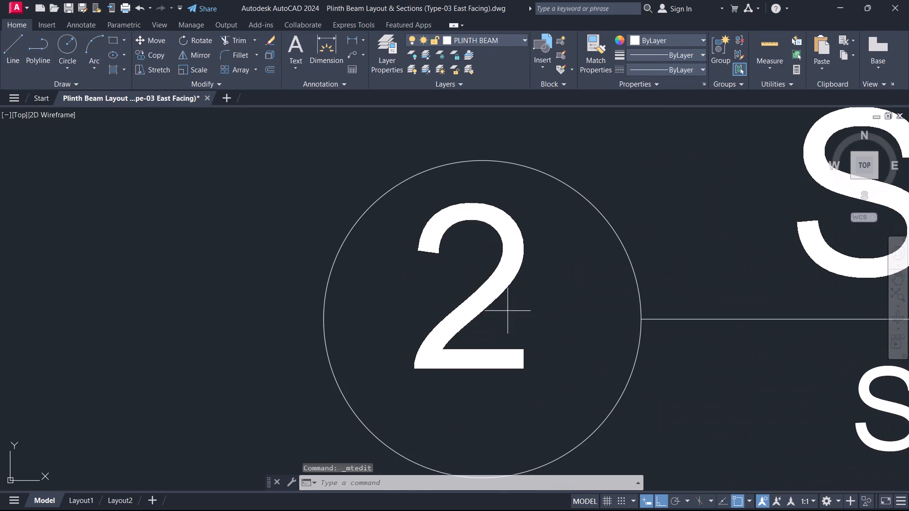
pyautogui.click(479, 270)
pyautogui.scroll(2, 469, 308)
pyautogui.press('m')
pyautogui.press('space')
pyautogui.click(504, 330)
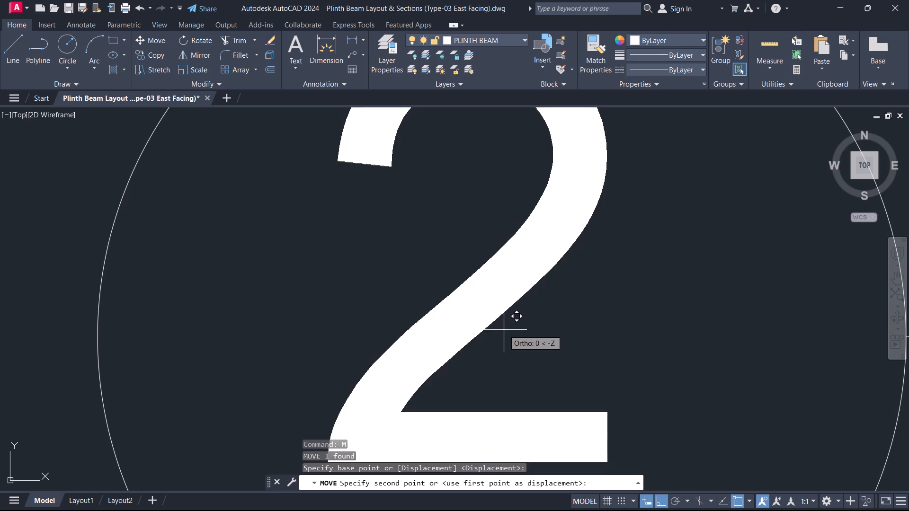
pyautogui.click(522, 357)
# Move the 2 slightly along the horizontal to the right so it sits horizontally centred in the SECTION 02-02 title circle.
pyautogui.scroll(-5, 568, 342)
pyautogui.scroll(3, 586, 333)
pyautogui.moveTo(586, 333); pyautogui.dragTo(618, 294, button='middle')
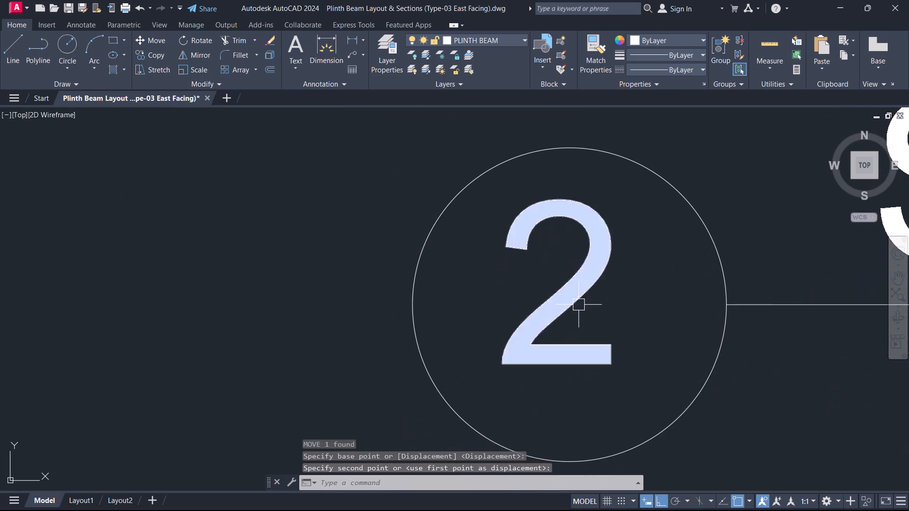
pyautogui.click(579, 305)
pyautogui.scroll(3, 565, 331)
pyautogui.press('m')
pyautogui.press('space')
pyautogui.click(575, 332)
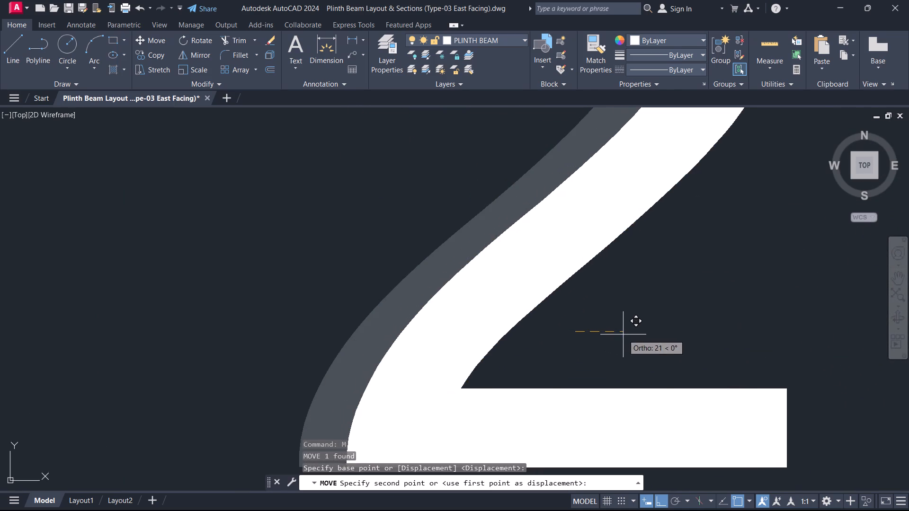
pyautogui.click(627, 335)
pyautogui.scroll(-3, 662, 315)
pyautogui.scroll(1, 665, 312)
pyautogui.scroll(-1, 669, 311)
pyautogui.scroll(1, 669, 311)
pyautogui.scroll(-1, 673, 309)
pyautogui.moveTo(687, 304); pyautogui.dragTo(548, 188, button='middle')
pyautogui.scroll(-1, 548, 188)
pyautogui.press('Escape')
# Move the 2 straight down again so it sits vertically centred in the SECTION 02-02 title circle.
pyautogui.scroll(2, 539, 188)
pyautogui.moveTo(539, 188); pyautogui.dragTo(481, 286, button='middle')
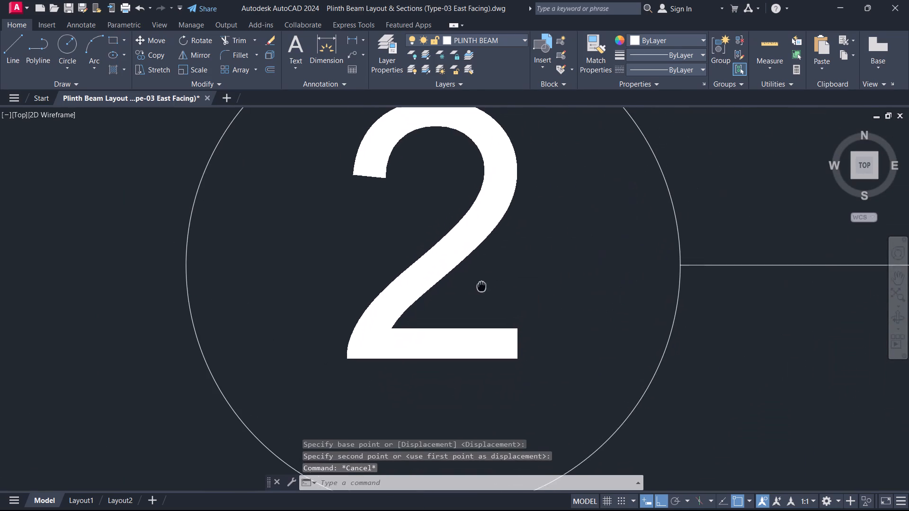
pyautogui.moveTo(481, 286); pyautogui.dragTo(481, 287, button='middle')
pyautogui.click(471, 277)
pyautogui.click(395, 229)
pyautogui.press('m')
pyautogui.press('space')
pyautogui.scroll(3, 444, 265)
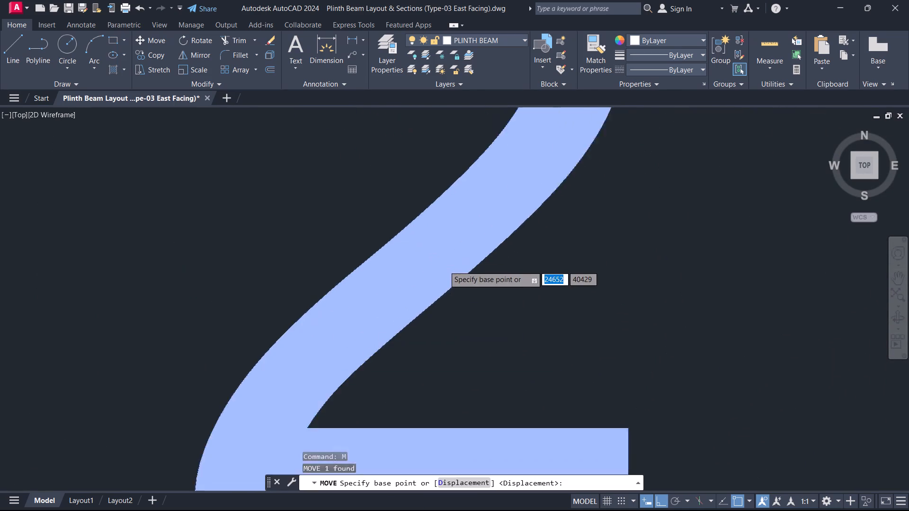
pyautogui.click(486, 314)
pyautogui.click(485, 374)
pyautogui.scroll(-2, 530, 345)
pyautogui.scroll(1, 531, 344)
pyautogui.scroll(-3, 532, 344)
pyautogui.moveTo(558, 328); pyautogui.dragTo(536, 288, button='middle')
pyautogui.scroll(-3, 550, 311)
pyautogui.press('Escape')
pyautogui.scroll(-3, 570, 269)
pyautogui.moveTo(571, 273); pyautogui.dragTo(510, 233, button='middle')
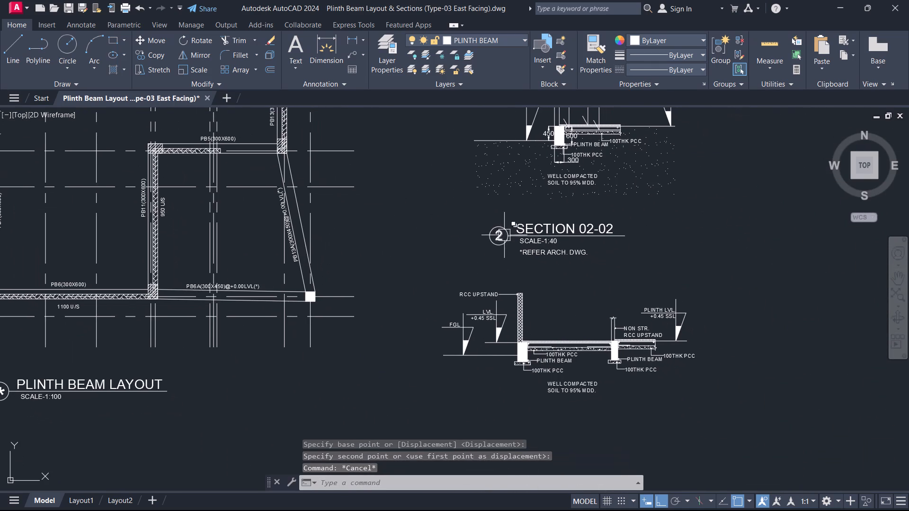
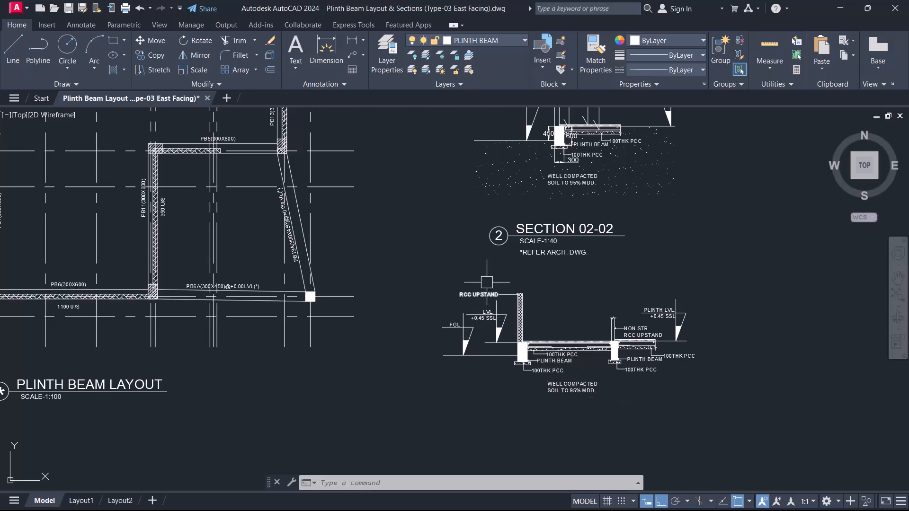
# Copy the SECTION 02-02 title block, with its circle, scale and reference note, straight down below the third section's compacted soil label.
pyautogui.scroll(1, 561, 331)
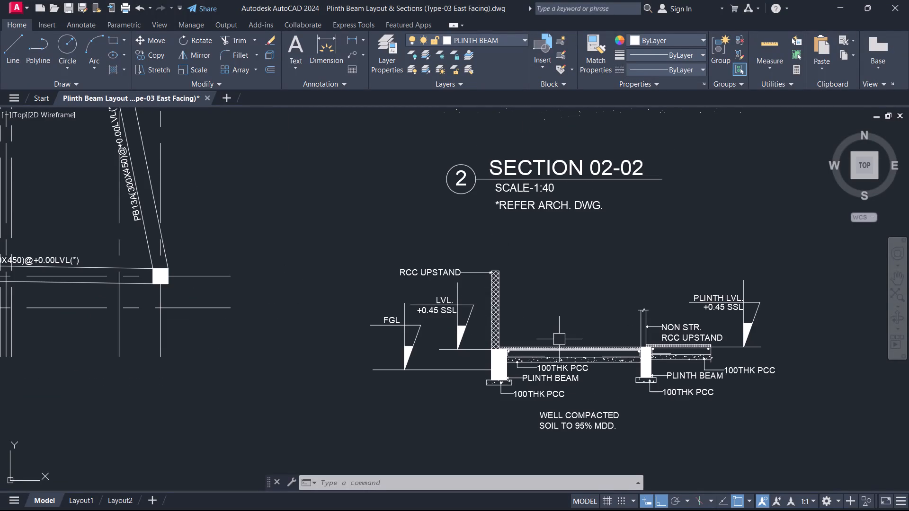
pyautogui.moveTo(624, 418); pyautogui.dragTo(627, 357, button='middle')
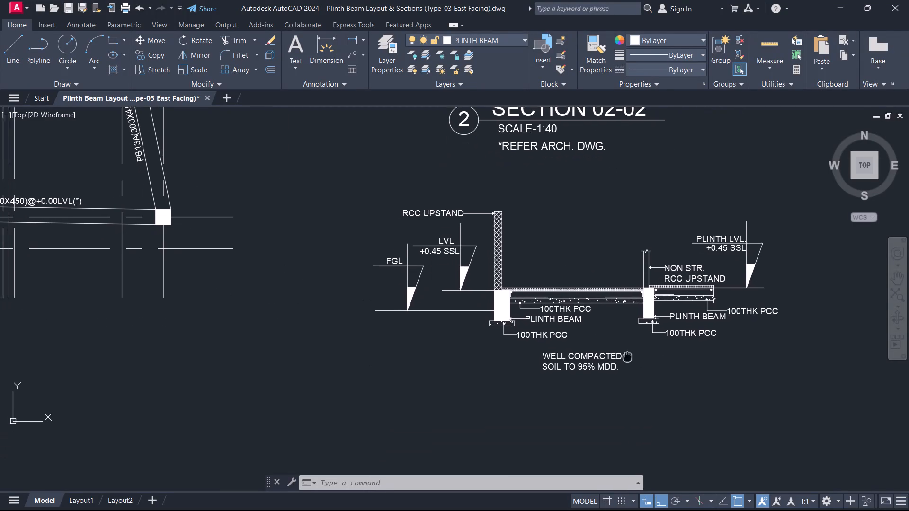
pyautogui.moveTo(627, 357); pyautogui.dragTo(633, 342, button='middle')
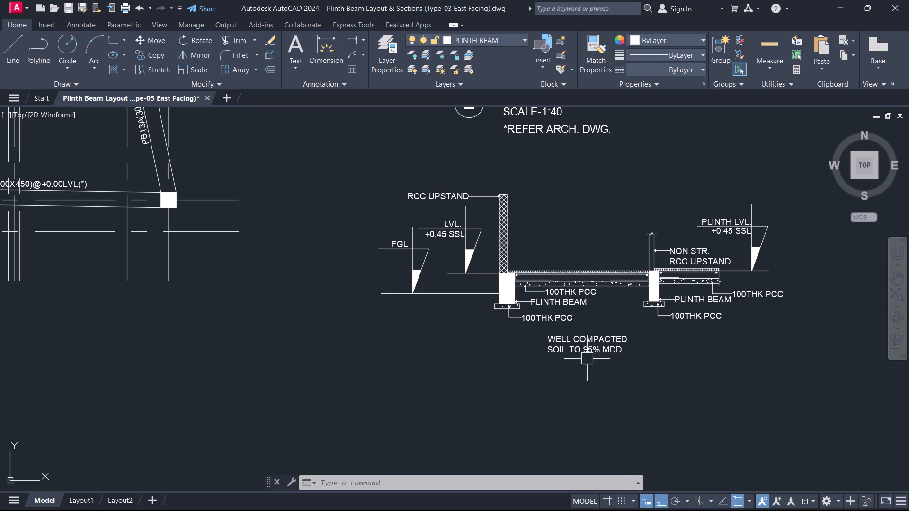
pyautogui.scroll(1, 582, 358)
pyautogui.moveTo(582, 358); pyautogui.dragTo(626, 320, button='middle')
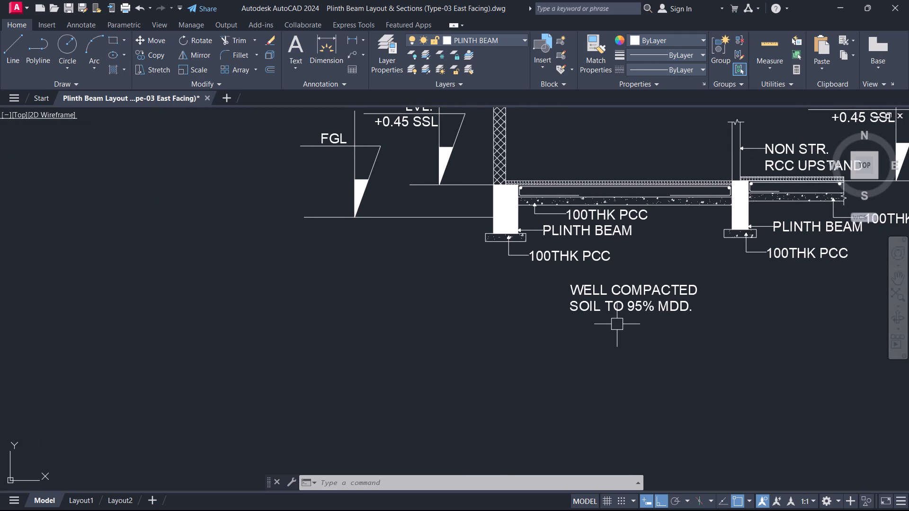
pyautogui.scroll(-1, 616, 325)
pyautogui.scroll(3, 616, 325)
pyautogui.scroll(-1, 616, 325)
pyautogui.scroll(-3, 602, 270)
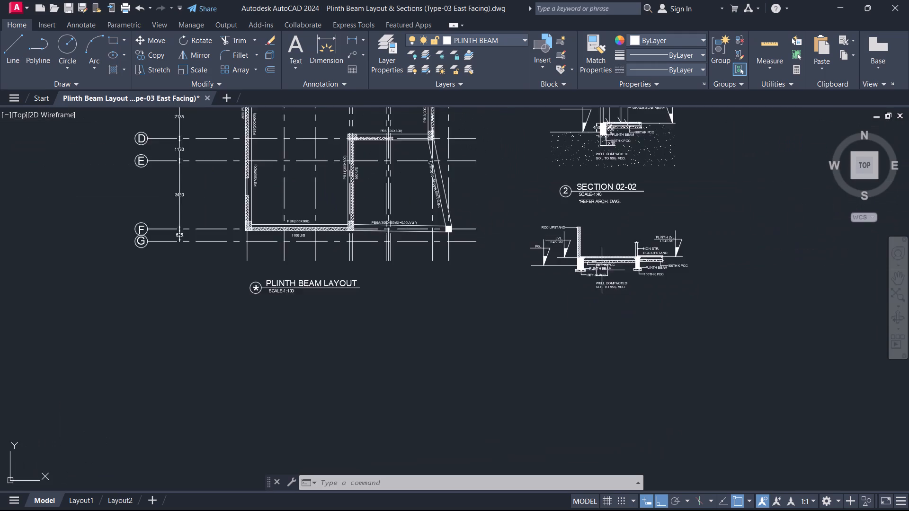
pyautogui.moveTo(602, 270); pyautogui.dragTo(589, 308, button='middle')
pyautogui.scroll(3, 581, 290)
pyautogui.moveTo(609, 247); pyautogui.dragTo(605, 335, button='middle')
pyautogui.scroll(1, 605, 335)
pyautogui.moveTo(595, 329); pyautogui.dragTo(581, 309)
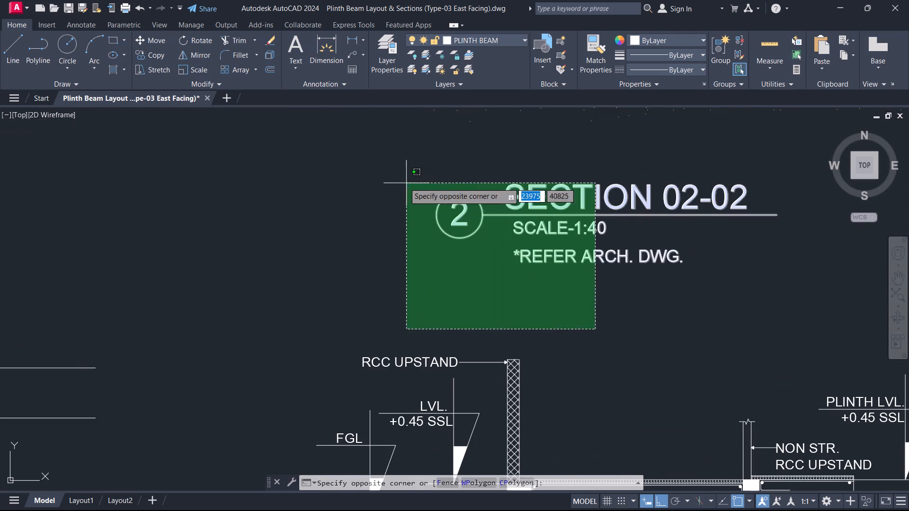
pyautogui.click(402, 182)
pyautogui.write('CO')
pyautogui.press('space')
pyautogui.moveTo(416, 183); pyautogui.dragTo(423, 204)
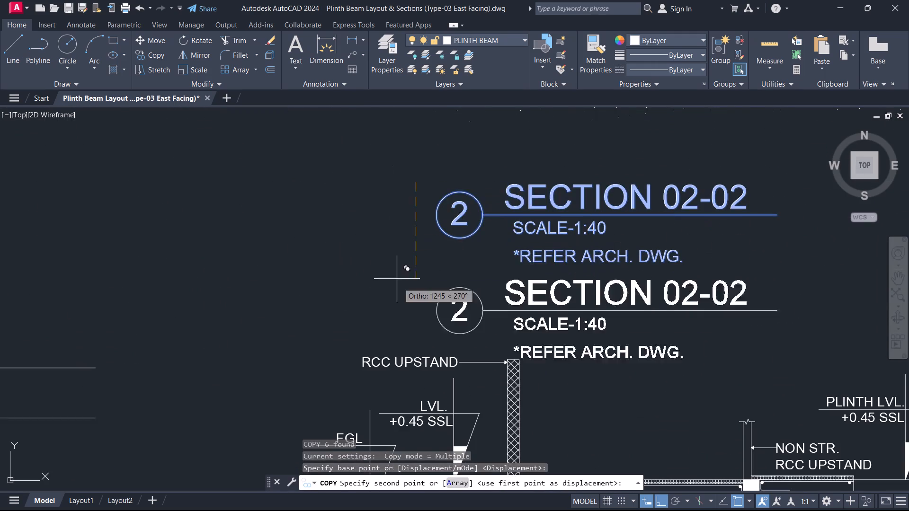
pyautogui.scroll(-3, 401, 293)
pyautogui.moveTo(399, 289); pyautogui.dragTo(391, 183, button='middle')
pyautogui.scroll(2, 412, 256)
pyautogui.click(416, 259)
pyautogui.press('Escape')
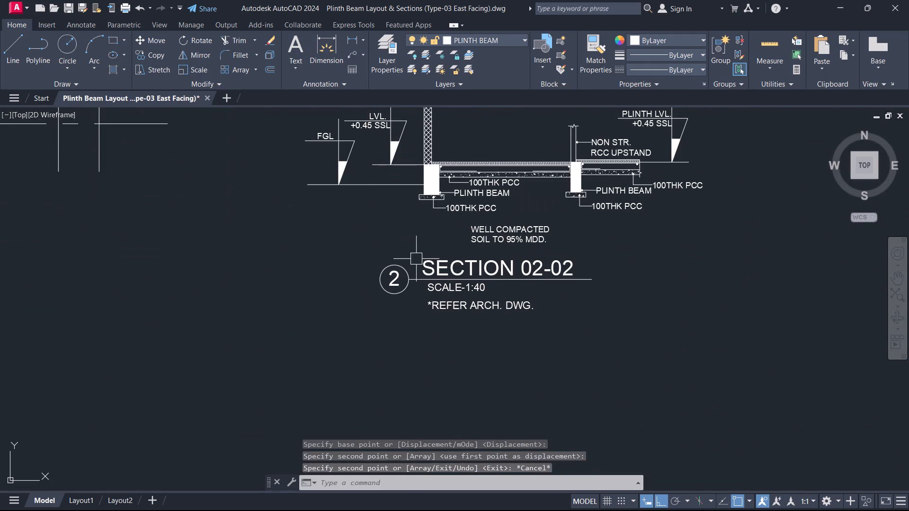
# Change the number in the copied title circle to 3.
pyautogui.scroll(2, 404, 294)
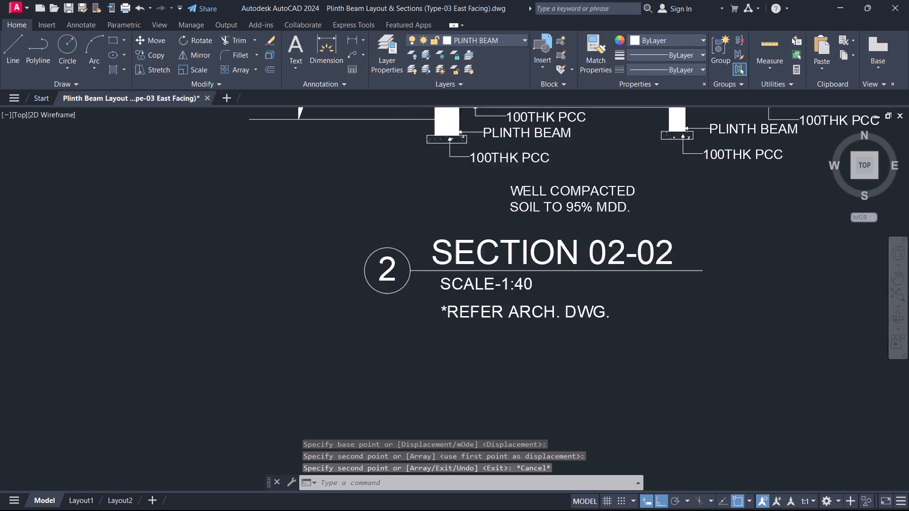
pyautogui.scroll(2, 404, 294)
pyautogui.doubleClick(370, 257)
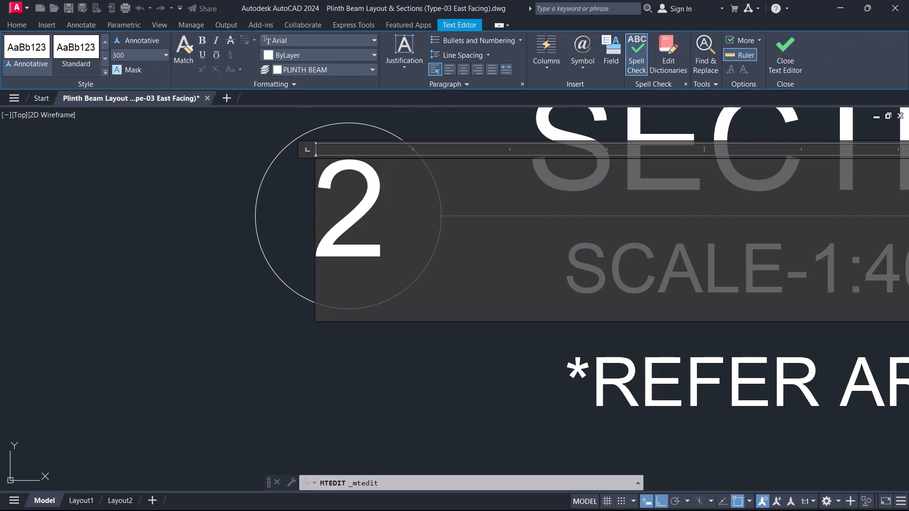
pyautogui.press('BackSpace')
pyautogui.press('3')
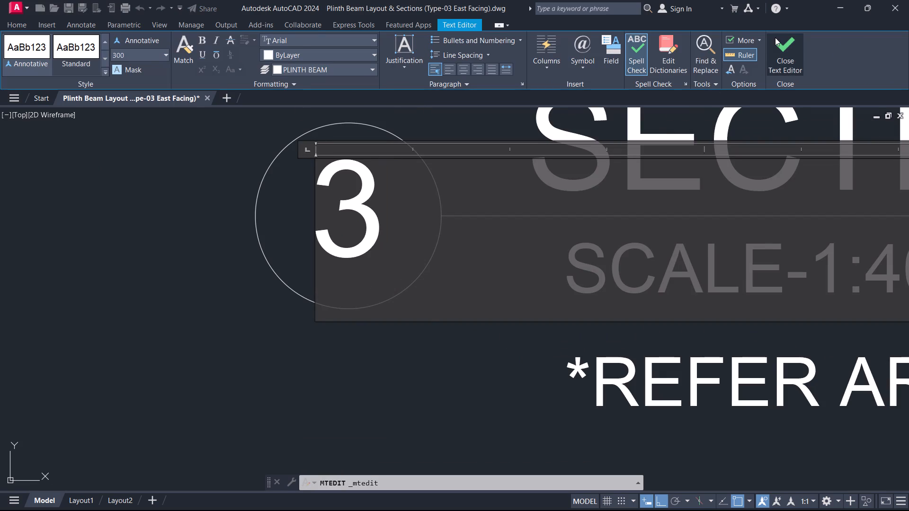
pyautogui.click(776, 38)
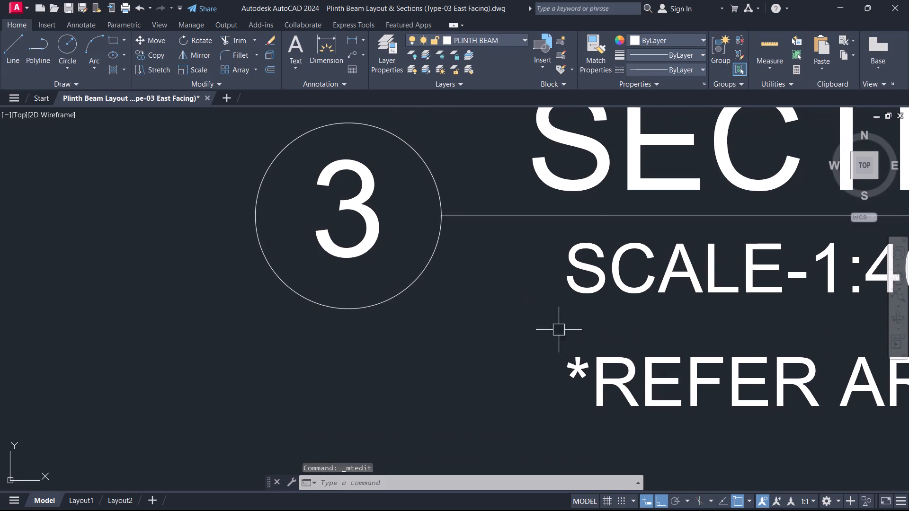
# Change the copied title text to SECTION 03-03.
pyautogui.moveTo(664, 310); pyautogui.dragTo(430, 358, button='middle')
pyautogui.scroll(-3, 510, 340)
pyautogui.scroll(3, 572, 338)
pyautogui.doubleClick(604, 317)
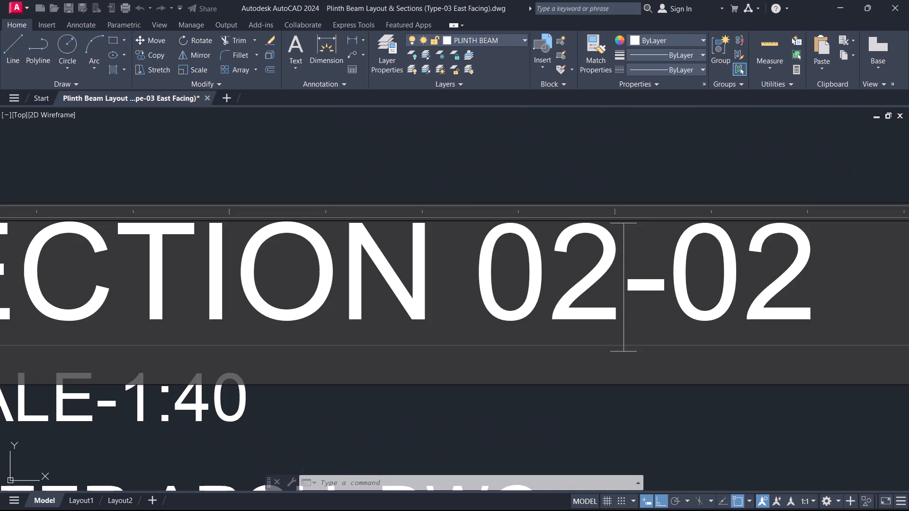
pyautogui.press('BackSpace')
pyautogui.press('3')
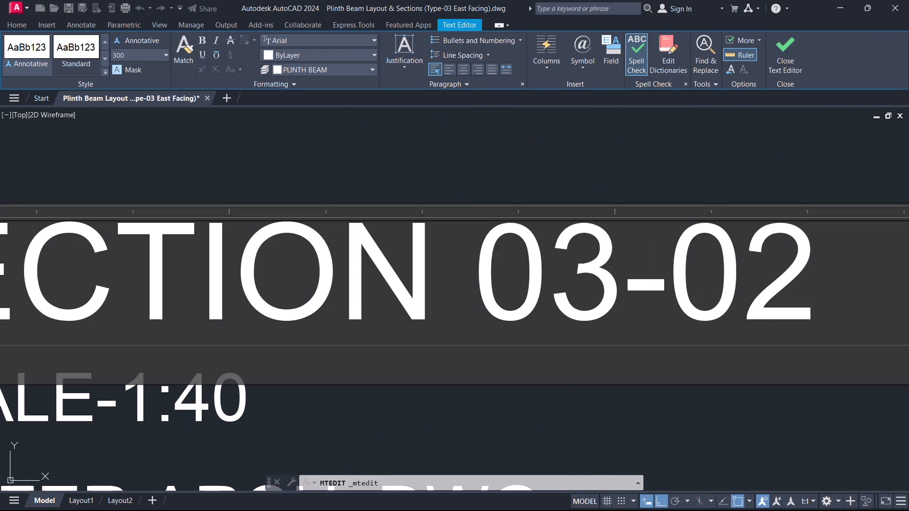
pyautogui.press('Right')
pyautogui.press('Right')
pyautogui.press('Right')
pyautogui.press('BackSpace')
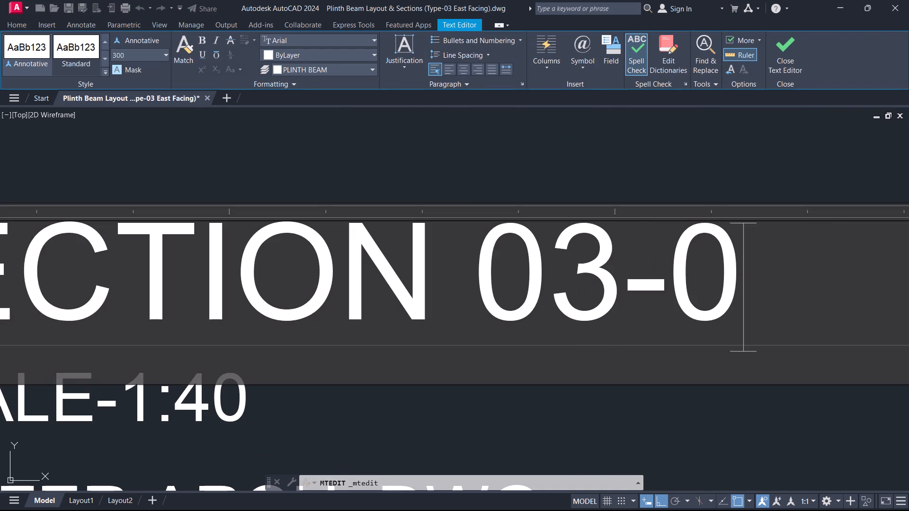
pyautogui.press('3')
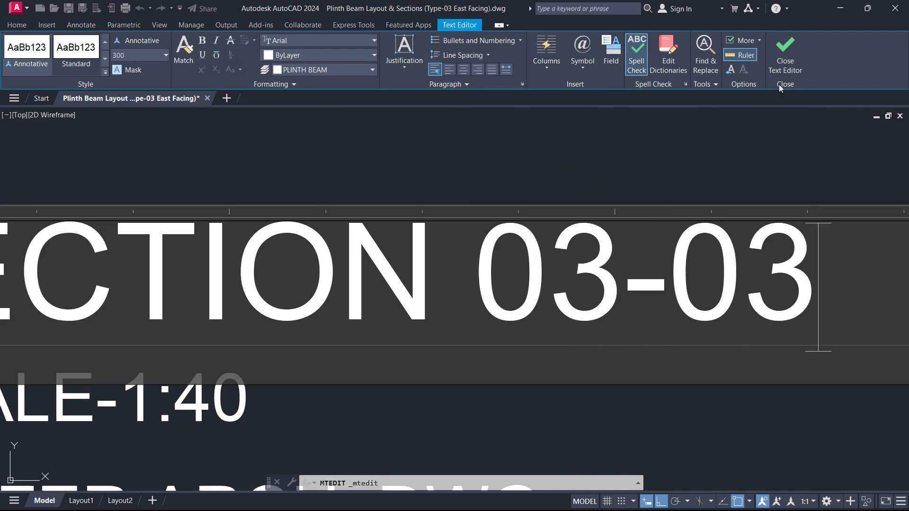
pyautogui.click(781, 67)
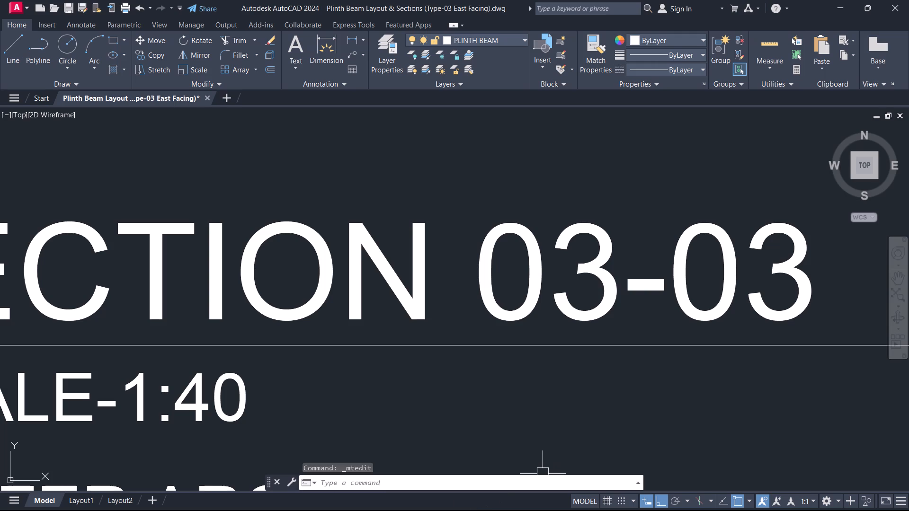
# Add a linear dimension for the width of the right-hand plinth beam in SECTION 03-03, placed just below its PCC bed.
pyautogui.scroll(-4, 223, 510)
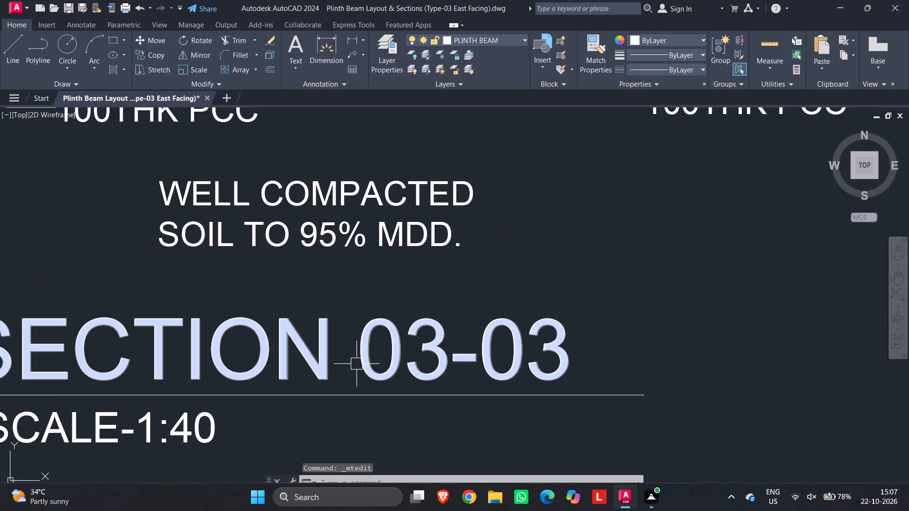
pyautogui.moveTo(345, 377); pyautogui.dragTo(556, 110, button='middle')
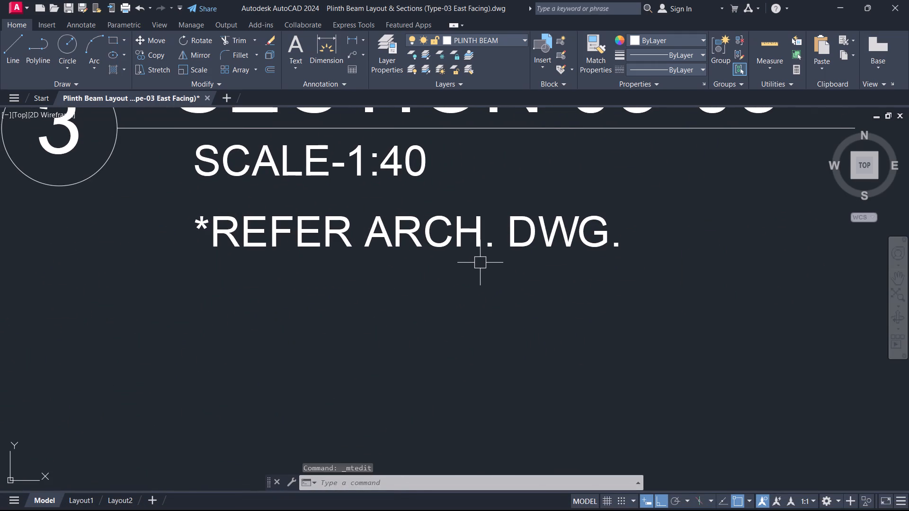
pyautogui.scroll(-5, 486, 265)
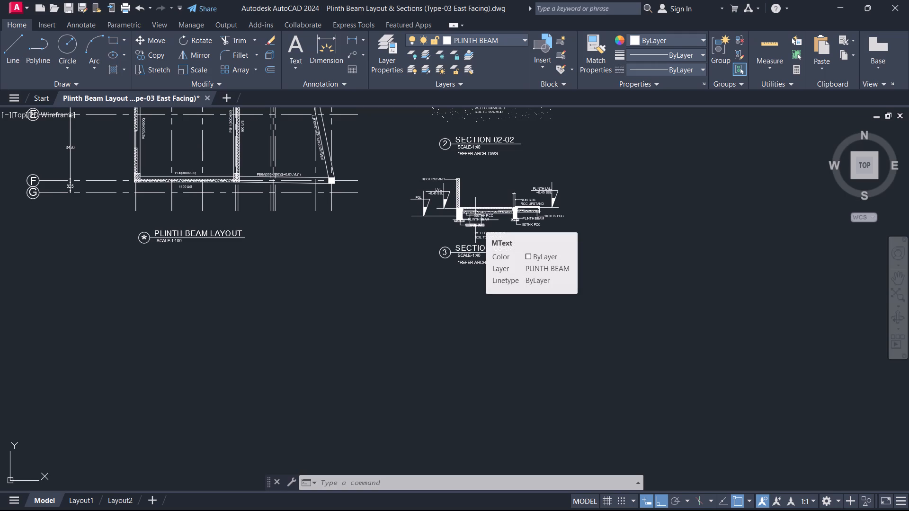
pyautogui.scroll(2, 487, 196)
pyautogui.scroll(1, 419, 262)
pyautogui.scroll(-3, 418, 263)
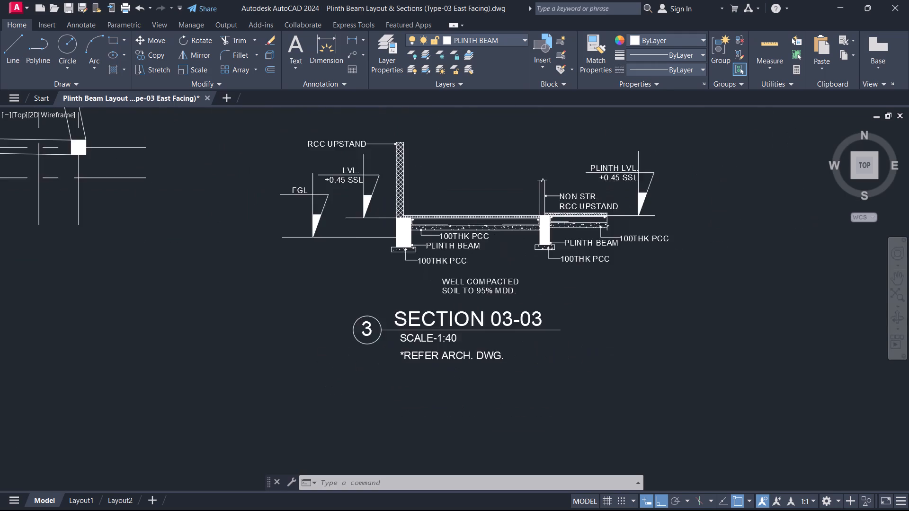
pyautogui.scroll(-1, 420, 198)
pyautogui.scroll(3, 429, 138)
pyautogui.scroll(-3, 422, 197)
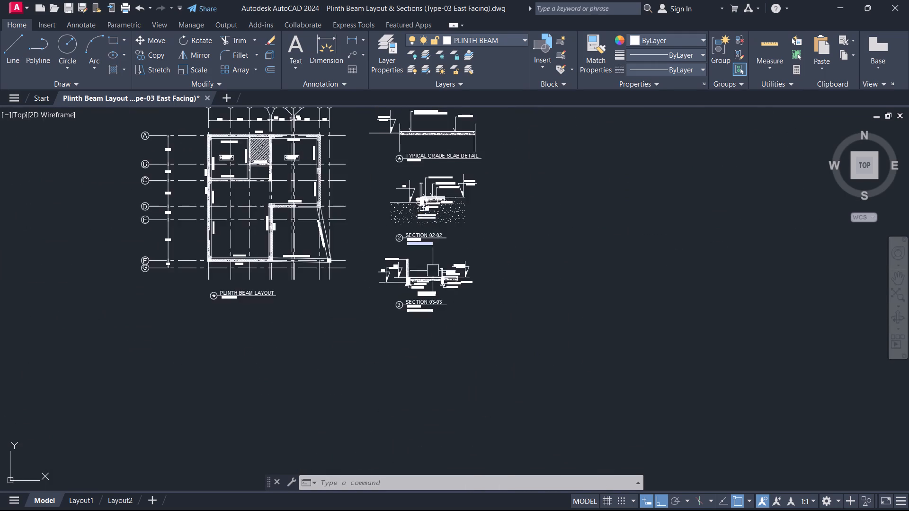
pyautogui.scroll(2, 436, 286)
pyautogui.moveTo(436, 286); pyautogui.dragTo(438, 160, button='middle')
pyautogui.scroll(3, 438, 160)
pyautogui.moveTo(450, 155); pyautogui.dragTo(370, 271, button='middle')
pyautogui.scroll(1, 365, 273)
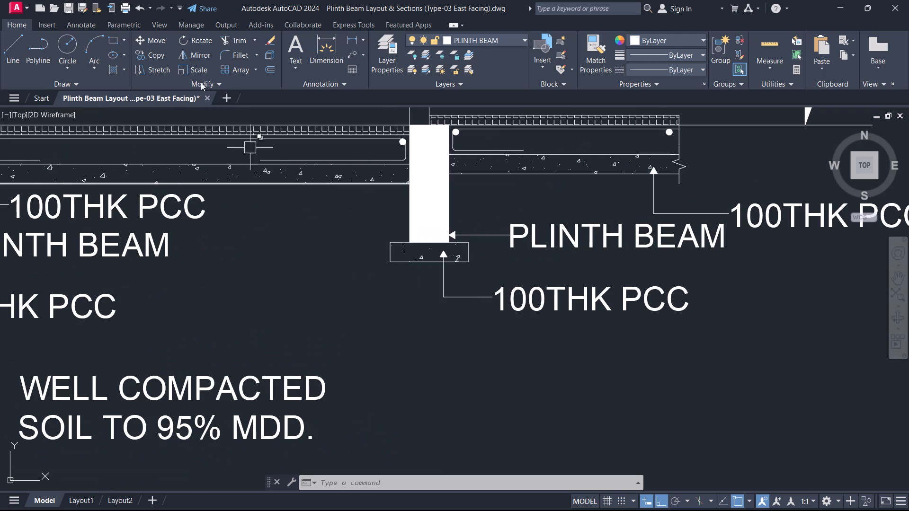
pyautogui.click(353, 43)
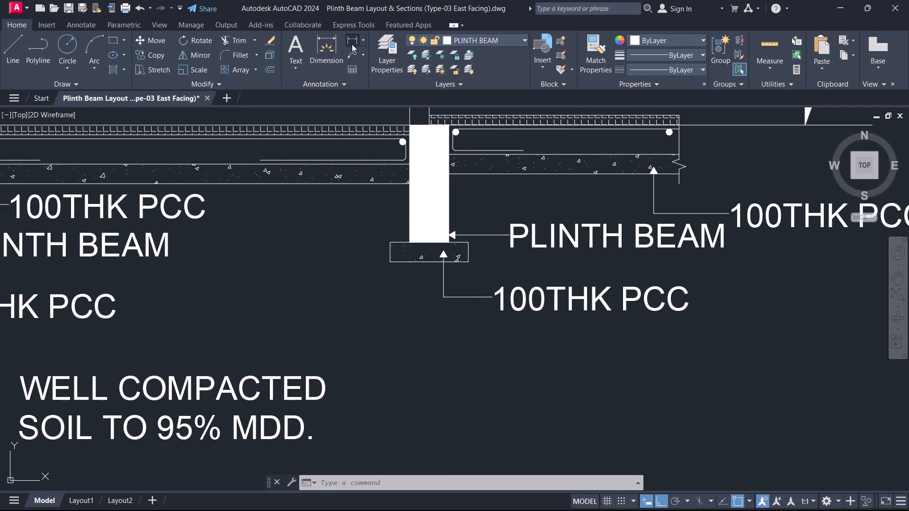
pyautogui.scroll(3, 391, 281)
pyautogui.click(462, 122)
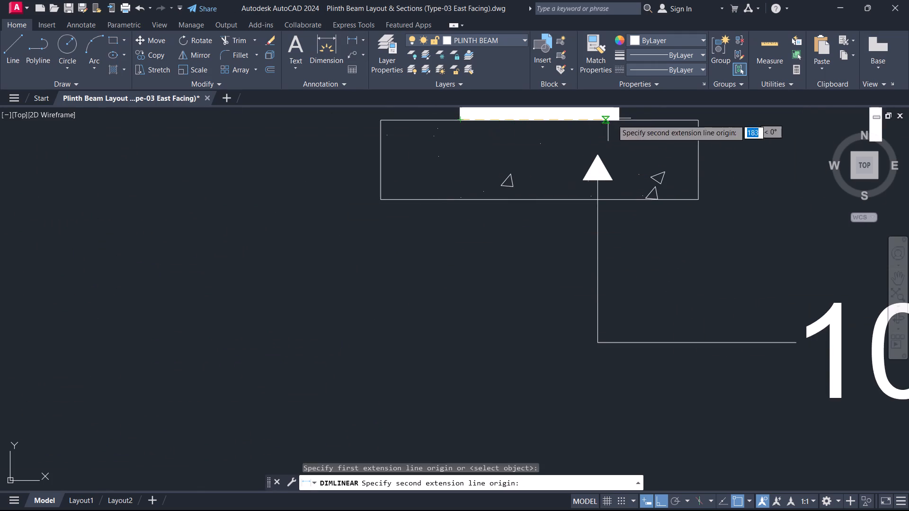
pyautogui.click(621, 119)
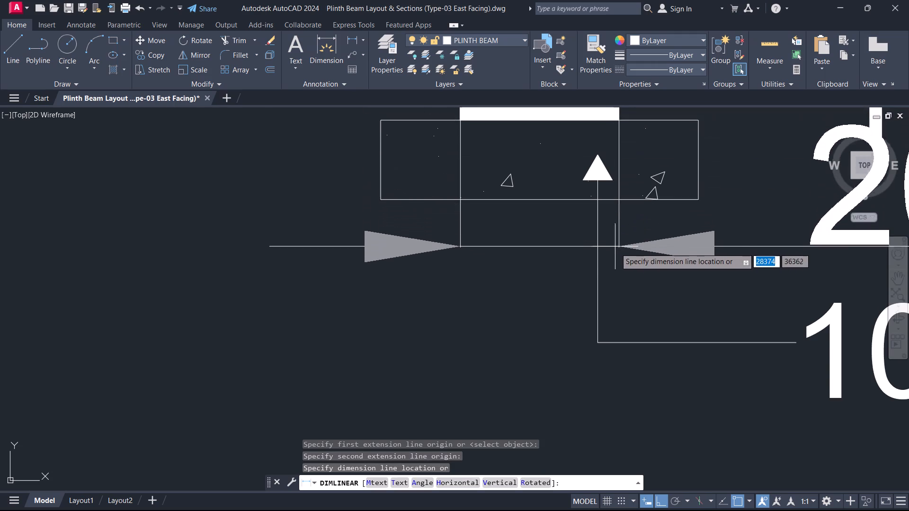
pyautogui.click(612, 260)
# Add a vertical linear dimension for the full depth of the right-hand plinth beam in SECTION 03-03, placed to the beam's right.
pyautogui.scroll(-4, 612, 260)
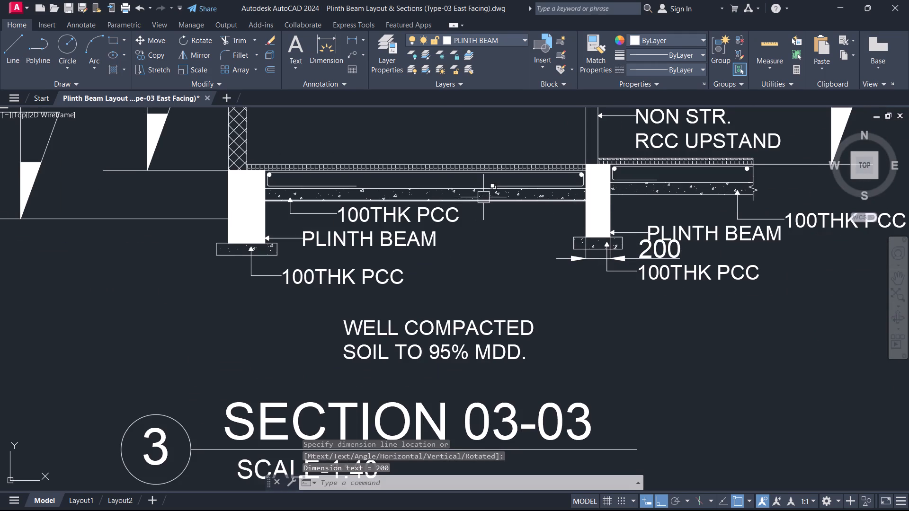
pyautogui.scroll(2, 601, 201)
pyautogui.moveTo(601, 201); pyautogui.dragTo(571, 254, button='middle')
pyautogui.press('space')
pyautogui.click(594, 346)
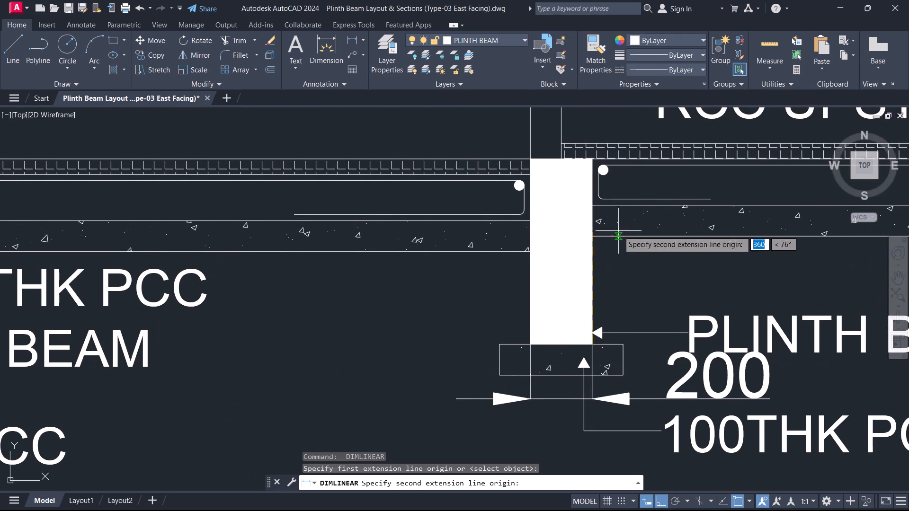
pyautogui.click(594, 155)
pyautogui.click(681, 202)
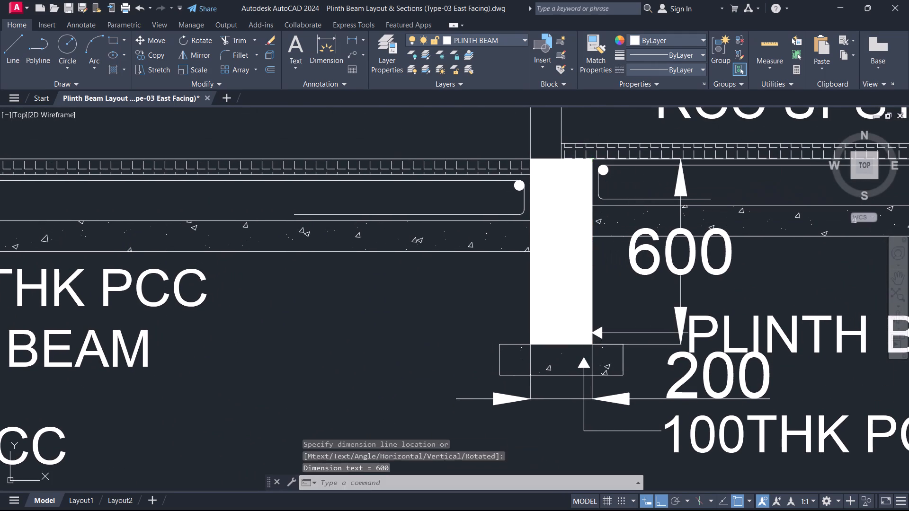
pyautogui.press('Escape')
# Add a vertical linear dimension for the full depth of the left-hand plinth beam in SECTION 03-03, placed to the beam's left.
pyautogui.scroll(-3, 544, 223)
pyautogui.press('space')
pyautogui.scroll(3, 323, 245)
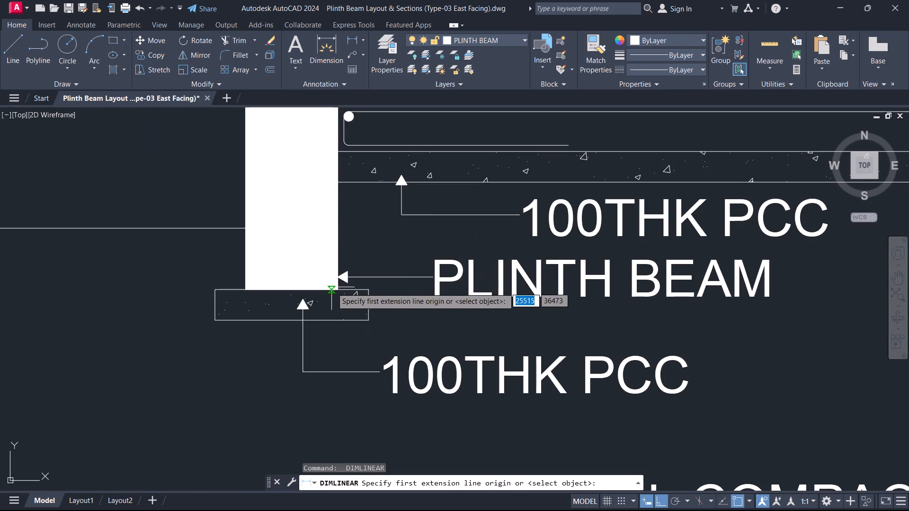
pyautogui.click(336, 290)
pyautogui.moveTo(326, 215); pyautogui.dragTo(338, 351, button='middle')
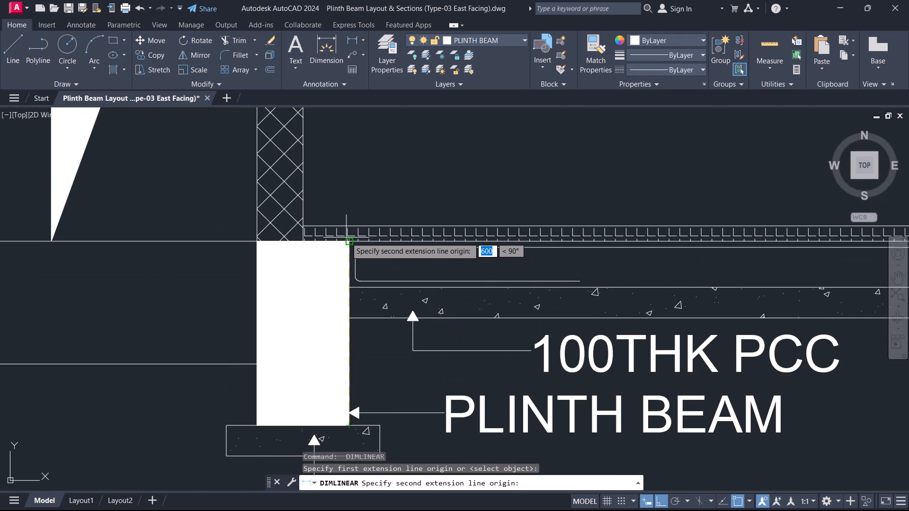
pyautogui.click(346, 238)
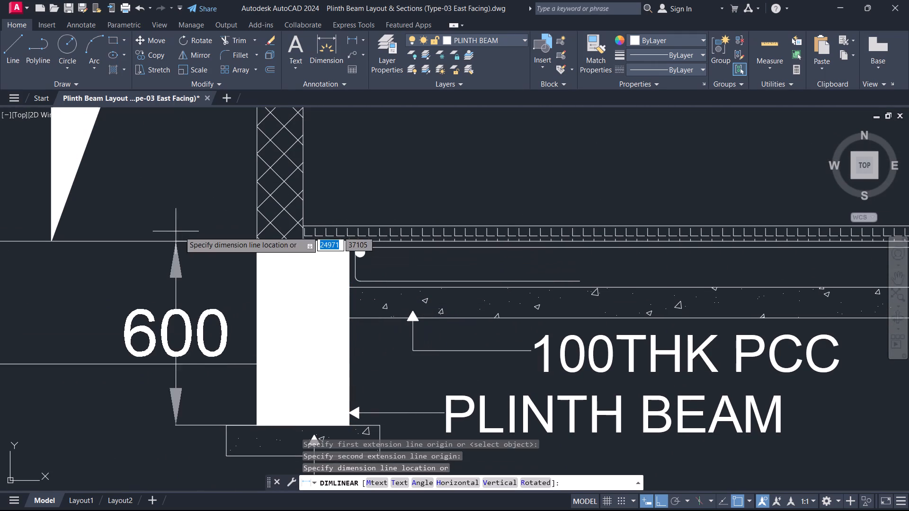
pyautogui.click(192, 235)
pyautogui.press('Escape')
# Add a linear dimension for the width of the left-hand plinth beam in SECTION 03-03, placed just below its PCC bed.
pyautogui.press('space')
pyautogui.scroll(-1, 278, 398)
pyautogui.moveTo(268, 351); pyautogui.dragTo(268, 333, button='middle')
pyautogui.moveTo(268, 276); pyautogui.dragTo(267, 245, button='middle')
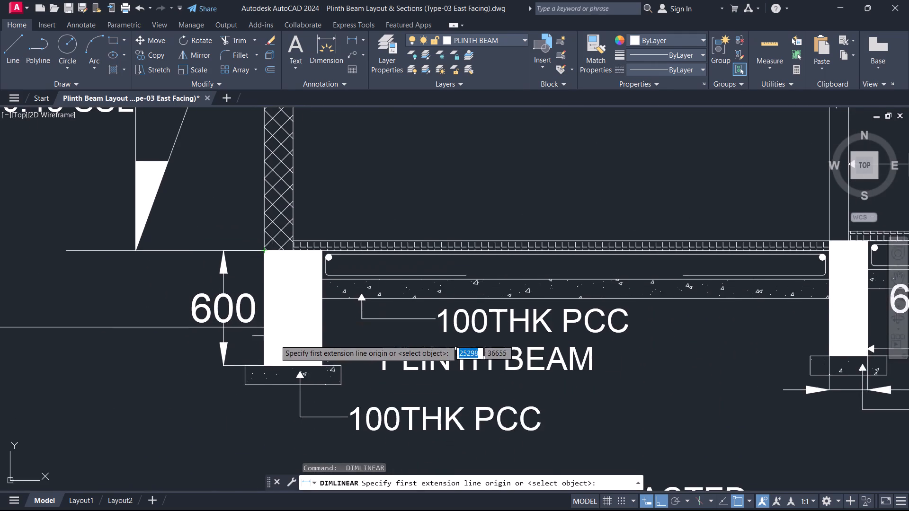
pyautogui.scroll(3, 273, 351)
pyautogui.click(239, 395)
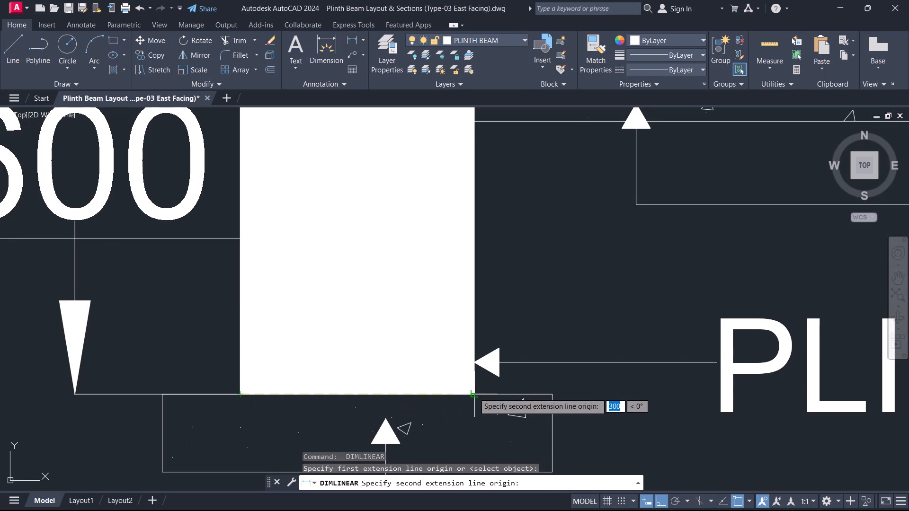
pyautogui.click(474, 393)
pyautogui.scroll(-6, 466, 397)
pyautogui.moveTo(465, 399); pyautogui.dragTo(428, 270, button='middle')
pyautogui.scroll(2, 427, 273)
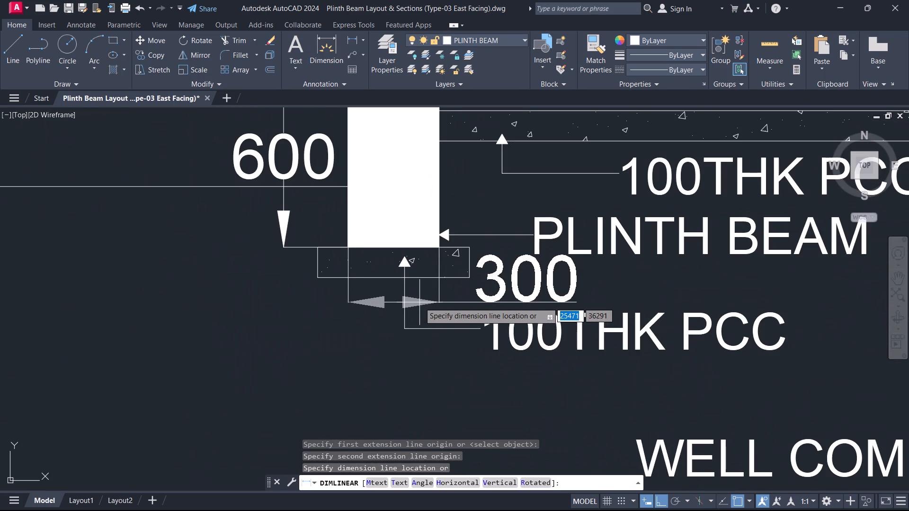
pyautogui.click(419, 302)
pyautogui.press('Escape')
# Add a linear dimension for the thickness of the hatched RCC UPSTAND in SECTION 03-03, placed just above its top edge.
pyautogui.scroll(-3, 463, 282)
pyautogui.moveTo(483, 256); pyautogui.dragTo(318, 352, button='middle')
pyautogui.scroll(1, 316, 353)
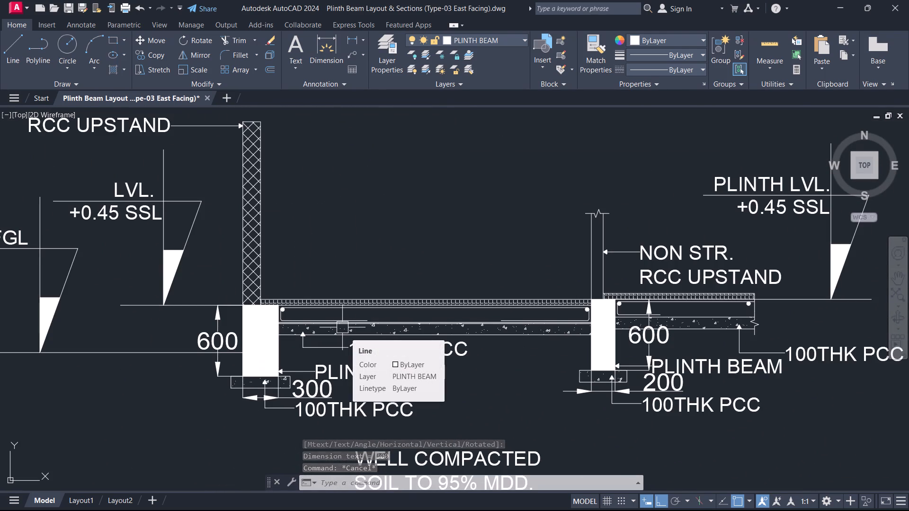
pyautogui.scroll(-1, 342, 327)
pyautogui.scroll(-2, 392, 313)
pyautogui.moveTo(376, 302); pyautogui.dragTo(319, 236, button='middle')
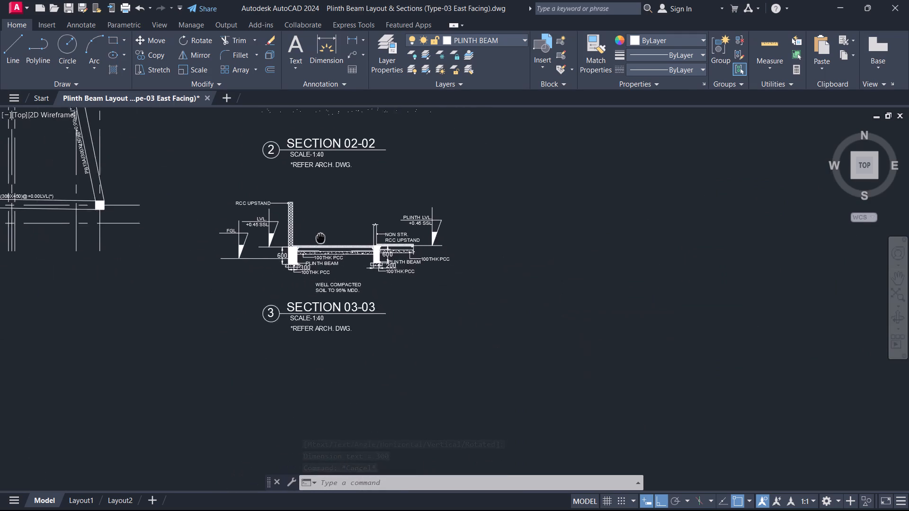
pyautogui.moveTo(319, 236); pyautogui.dragTo(310, 217, button='middle')
pyautogui.scroll(2, 291, 223)
pyautogui.scroll(1, 248, 256)
pyautogui.moveTo(260, 228); pyautogui.dragTo(218, 460, button='middle')
pyautogui.press('space')
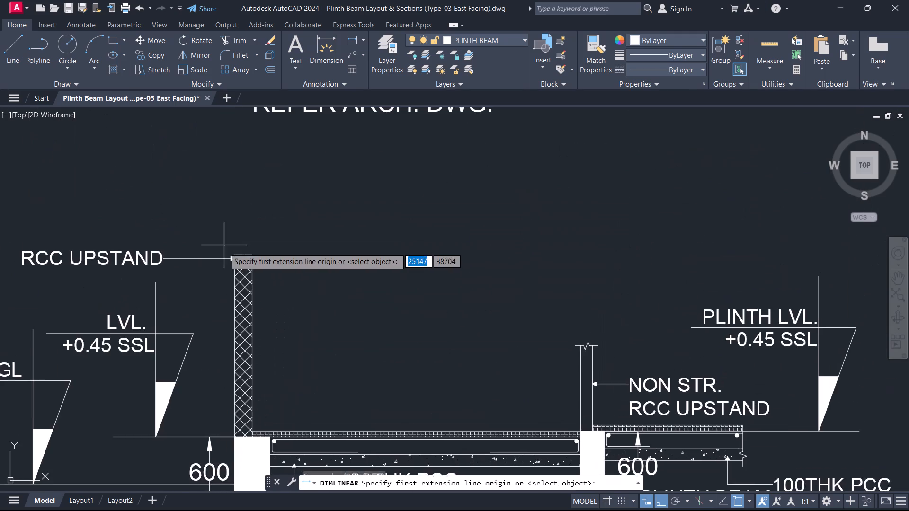
pyautogui.scroll(3, 226, 255)
pyautogui.click(258, 251)
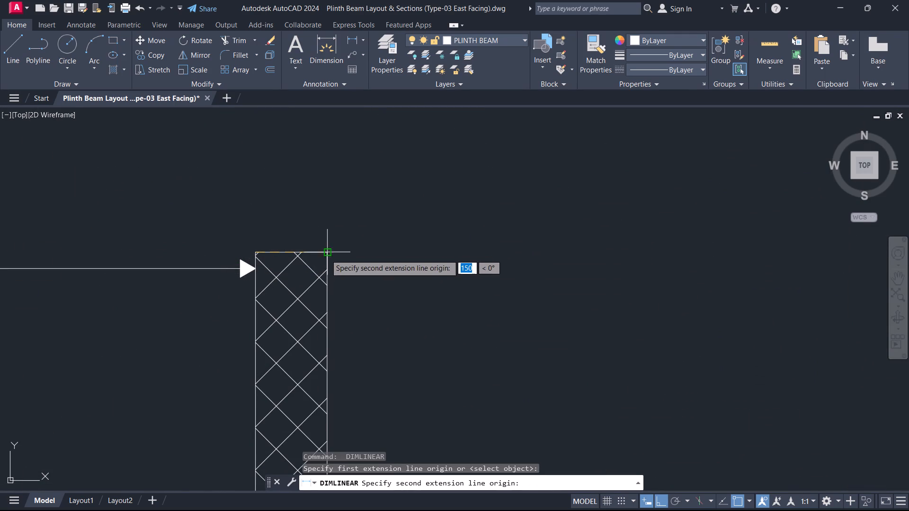
pyautogui.click(329, 256)
pyautogui.click(333, 214)
pyautogui.scroll(-4, 371, 253)
pyautogui.press('Escape')
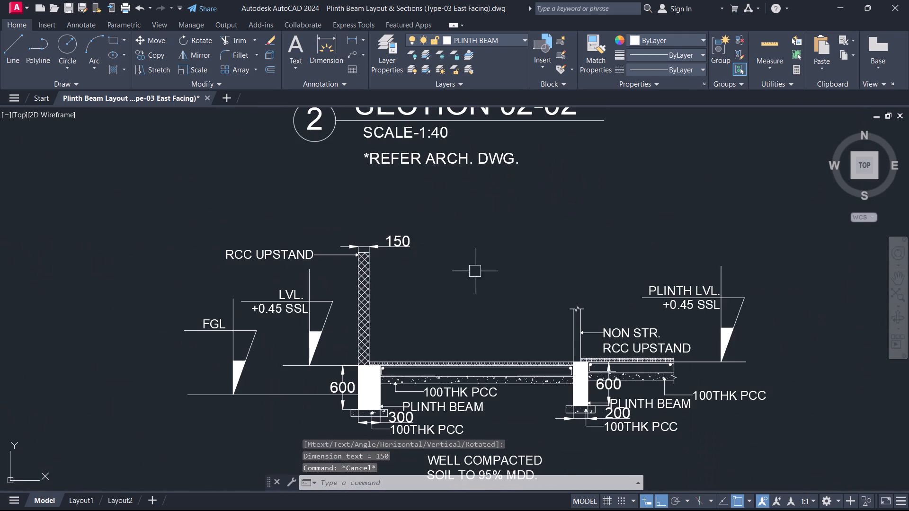
# Add a linear dimension for the thickness of the NON STR. RCC UPSTAND in SECTION 03-03, placed just above its break line.
pyautogui.moveTo(351, 296); pyautogui.dragTo(135, 291, button='middle')
pyautogui.press('space')
pyautogui.scroll(1, 386, 288)
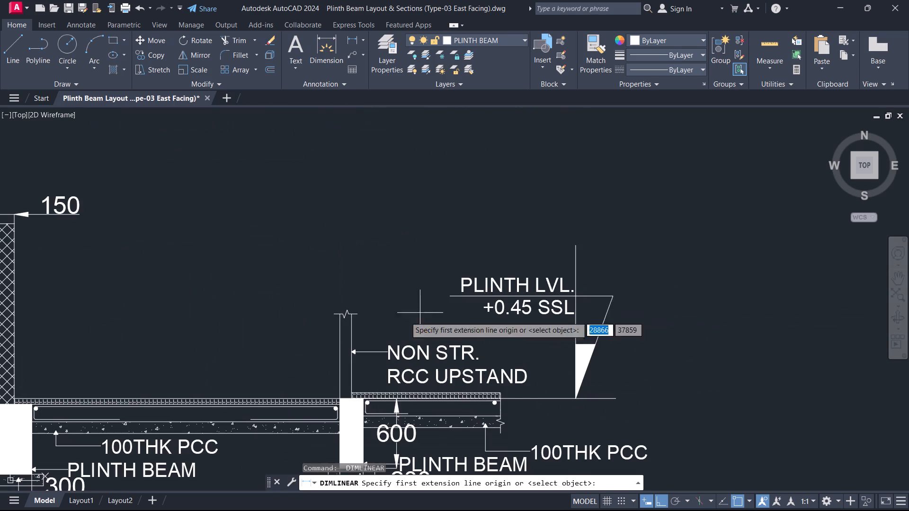
pyautogui.scroll(4, 377, 325)
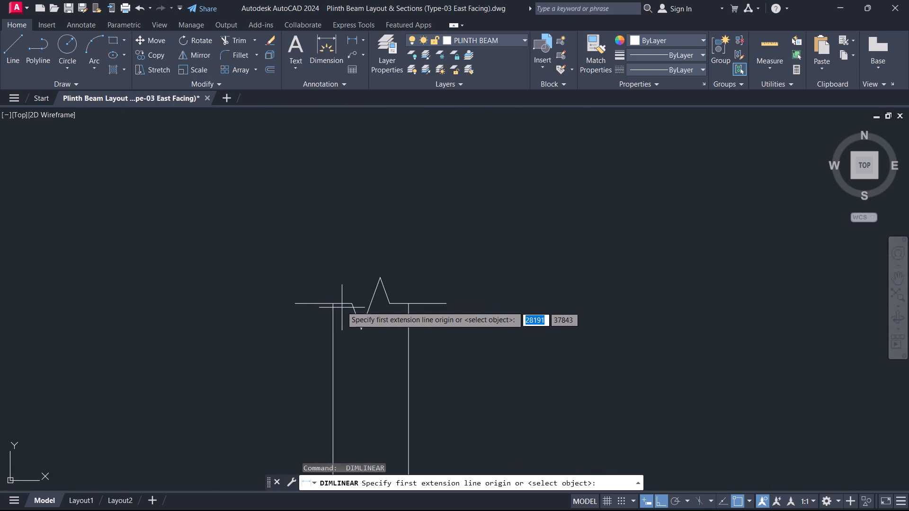
pyautogui.click(333, 303)
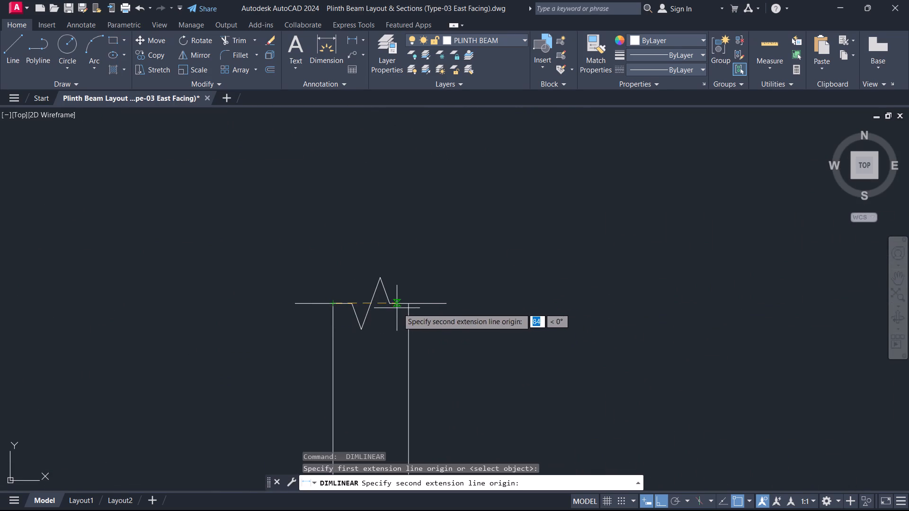
pyautogui.moveTo(409, 303); pyautogui.dragTo(410, 293)
pyautogui.click(410, 259)
pyautogui.press('Escape')
# Draw a short horizontal line in the empty area below the SECTION 03-03 title to start another detail.
pyautogui.scroll(-7, 404, 227)
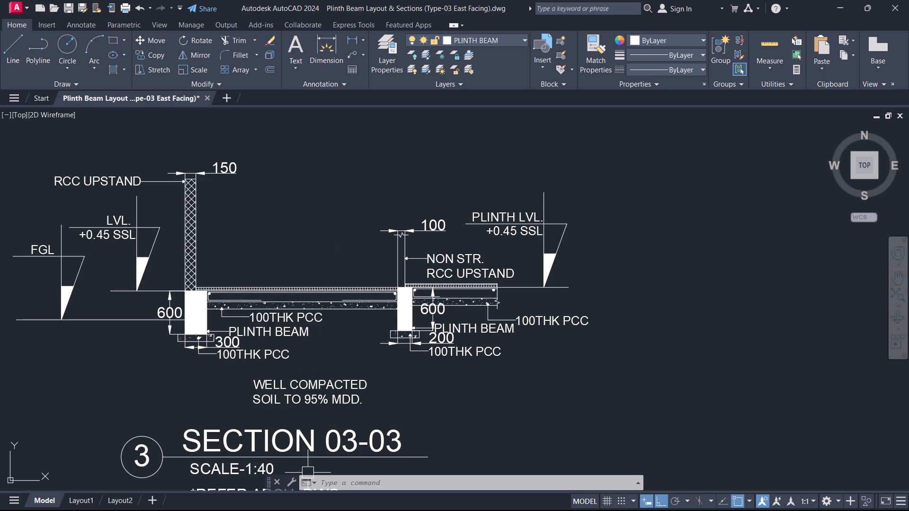
pyautogui.scroll(-1, 469, 286)
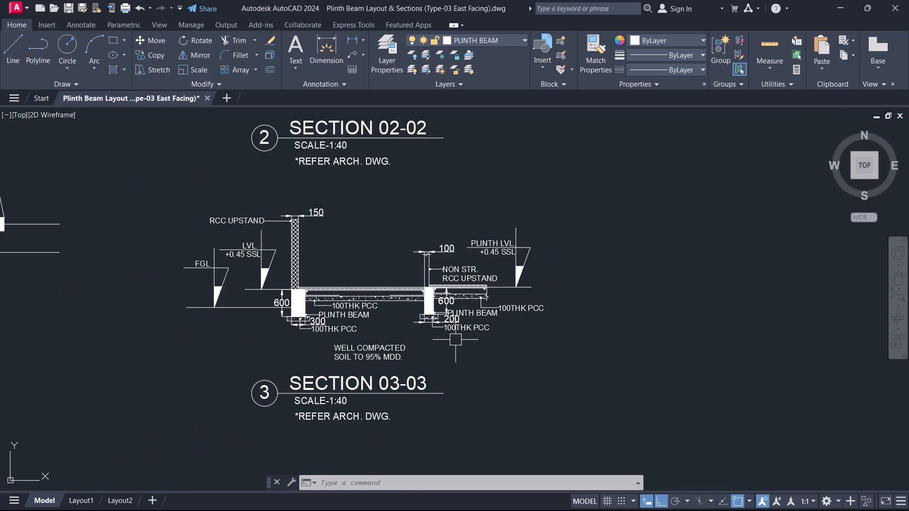
pyautogui.moveTo(446, 413); pyautogui.dragTo(437, 348, button='middle')
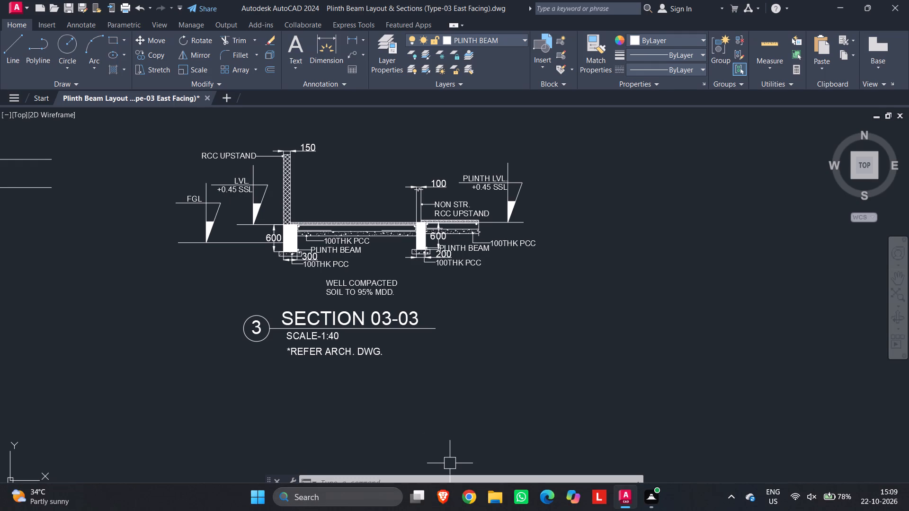
pyautogui.scroll(-1, 354, 510)
pyautogui.scroll(-3, 376, 404)
pyautogui.moveTo(374, 403); pyautogui.dragTo(113, 432, button='middle')
pyautogui.scroll(1, 233, 289)
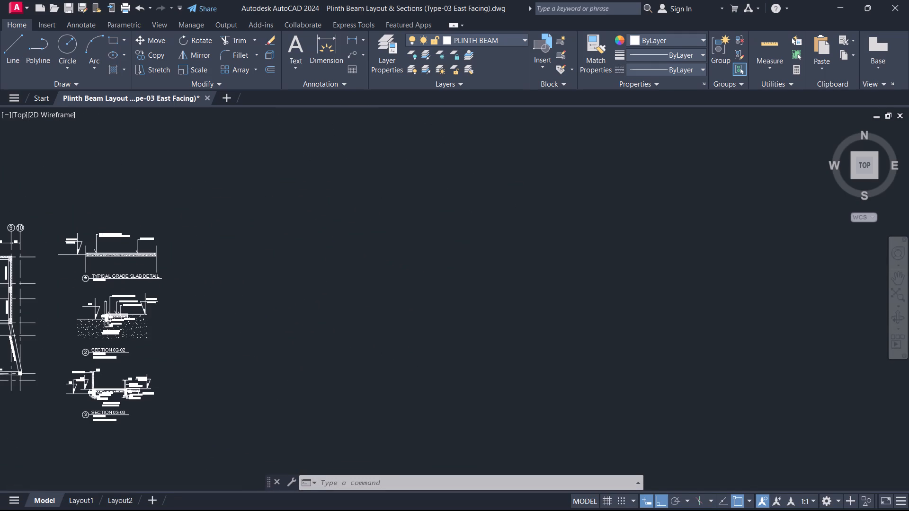
pyautogui.scroll(-1, 181, 365)
pyautogui.moveTo(181, 365); pyautogui.dragTo(418, 239, button='middle')
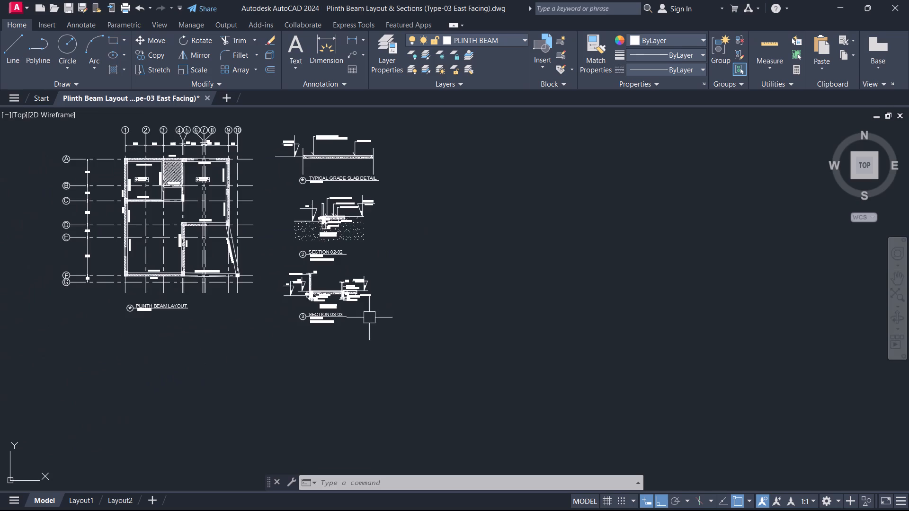
pyautogui.scroll(2, 309, 367)
pyautogui.moveTo(340, 380); pyautogui.dragTo(370, 256, button='middle')
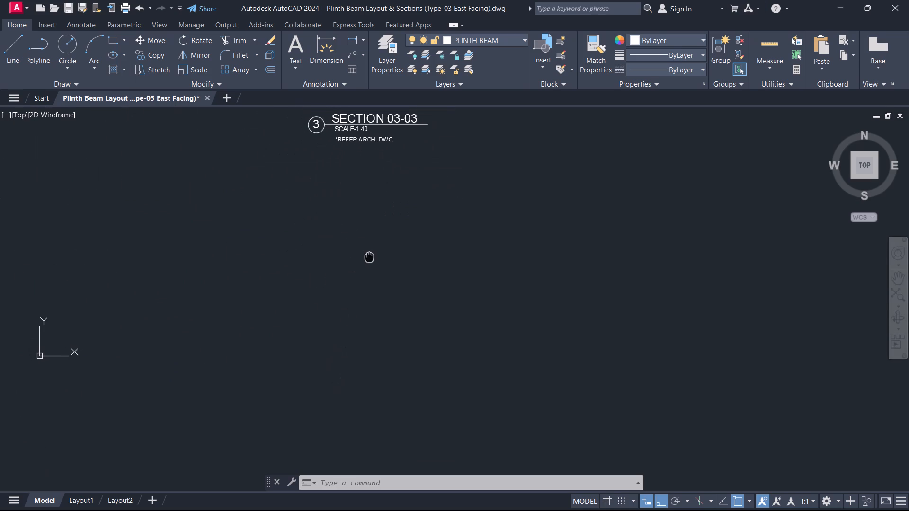
pyautogui.moveTo(370, 256); pyautogui.dragTo(370, 259, button='middle')
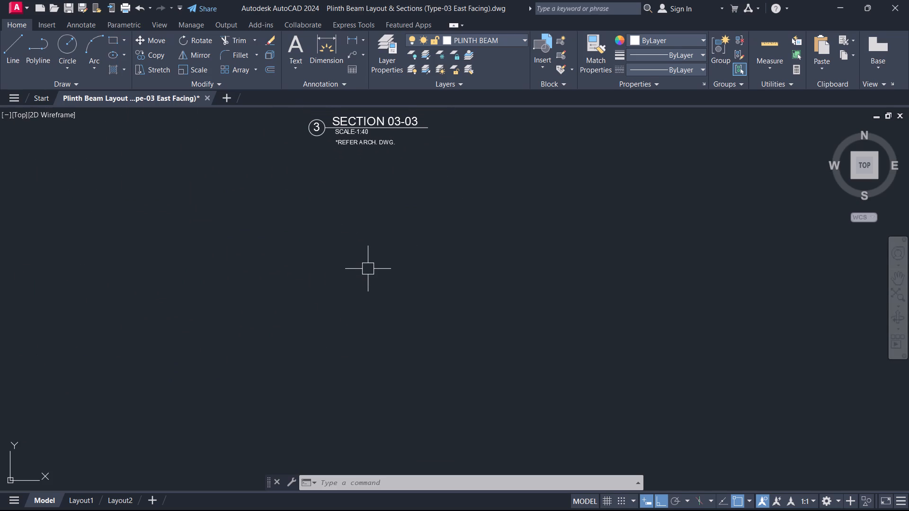
pyautogui.write('L')
pyautogui.press('space')
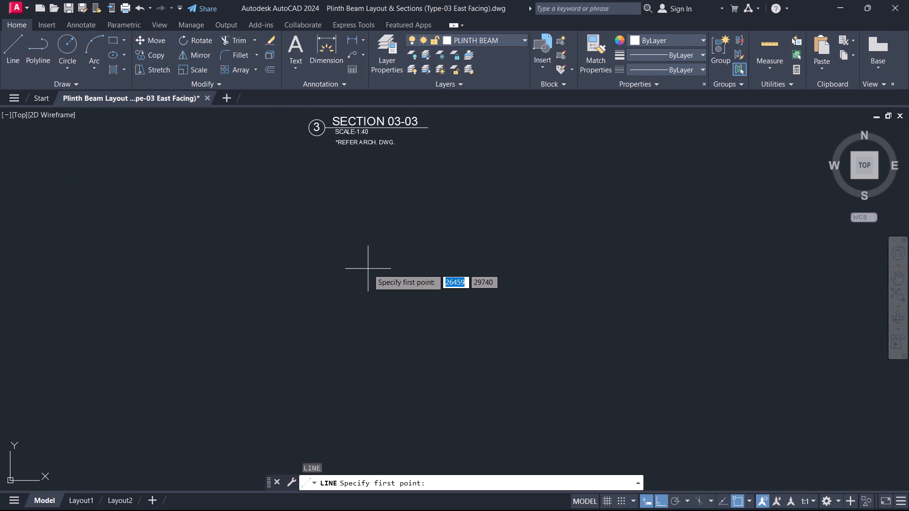
pyautogui.click(267, 265)
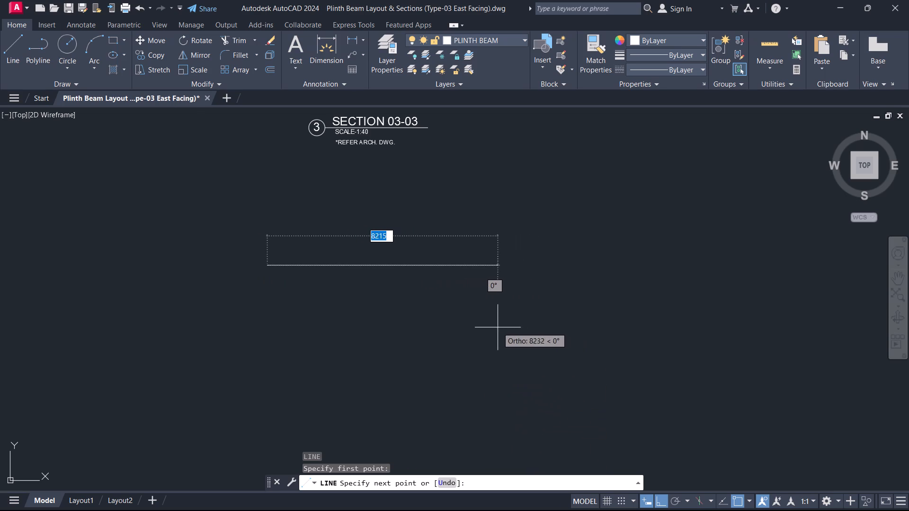
pyautogui.scroll(-3, 373, 317)
pyautogui.scroll(4, 394, 314)
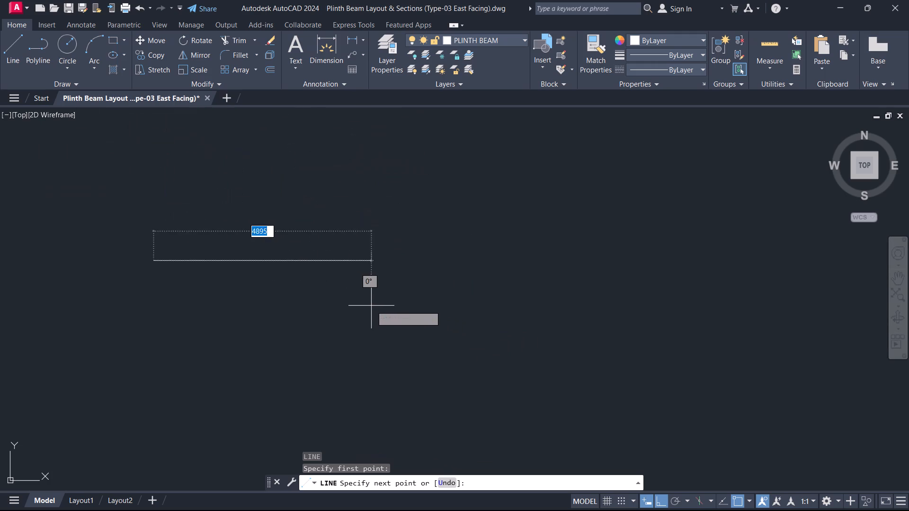
pyautogui.click(253, 298)
pyautogui.press('Escape')
# Move the new horizontal line to the right so it sits directly beneath the SECTION 03-03 title.
pyautogui.scroll(-2, 200, 266)
pyautogui.moveTo(236, 302); pyautogui.dragTo(361, 400, button='middle')
pyautogui.scroll(1, 360, 400)
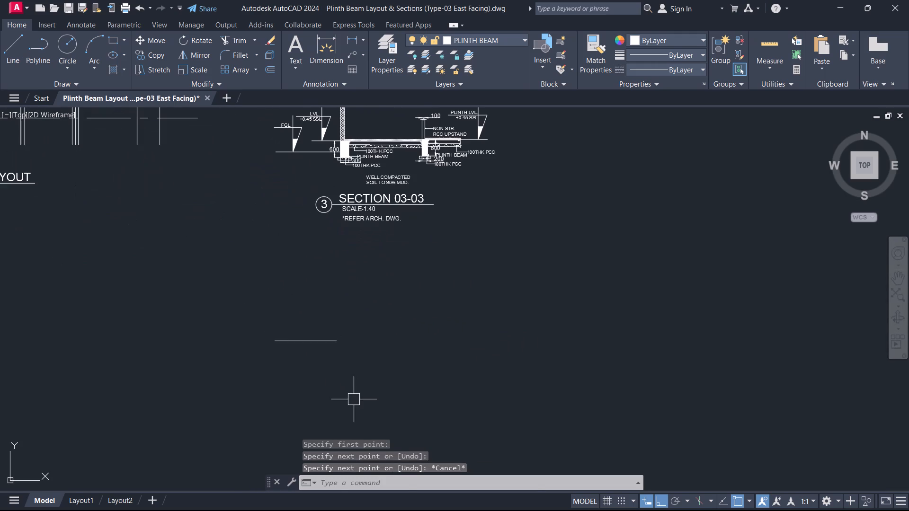
pyautogui.moveTo(349, 397); pyautogui.dragTo(340, 393)
pyautogui.click(285, 318)
pyautogui.write('M')
pyautogui.press('space')
pyautogui.click(285, 318)
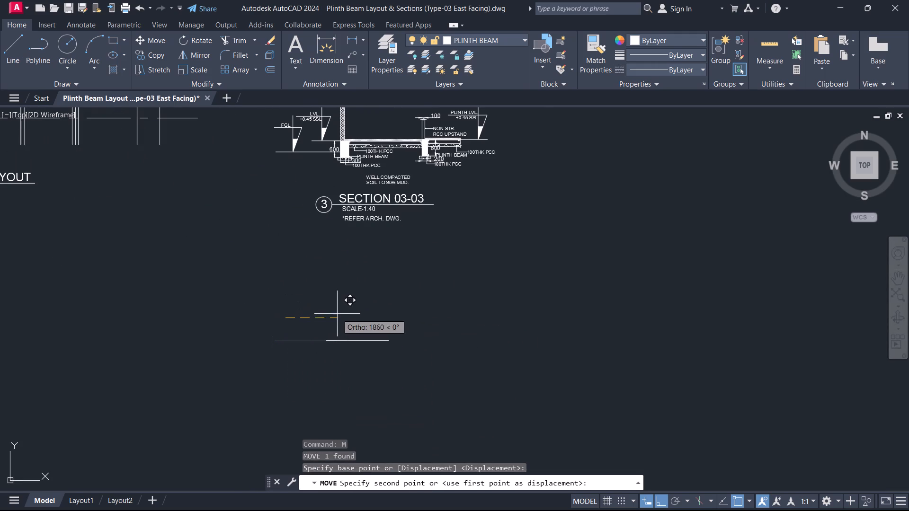
pyautogui.click(356, 310)
pyautogui.press('Escape')
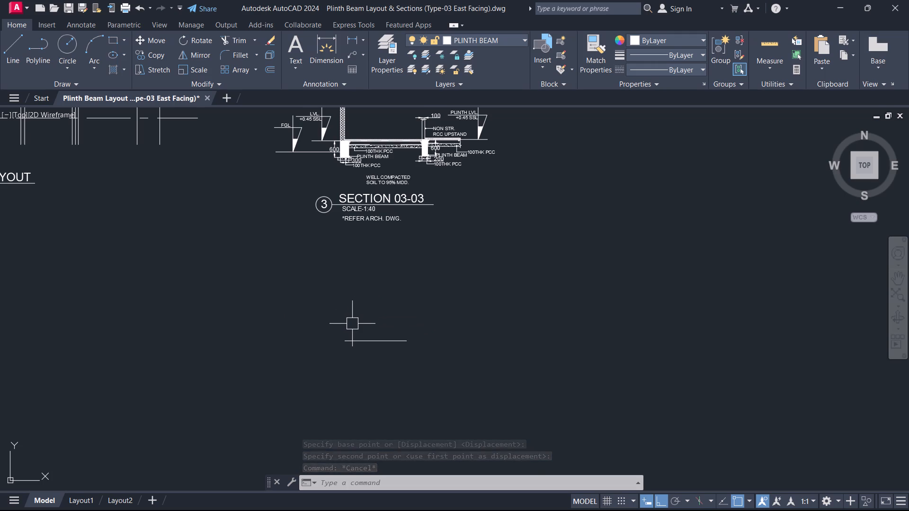
# Offset the horizontal line upward by 50 to make a parallel pair.
pyautogui.write('O 50')
pyautogui.press('Return')
pyautogui.scroll(2, 374, 342)
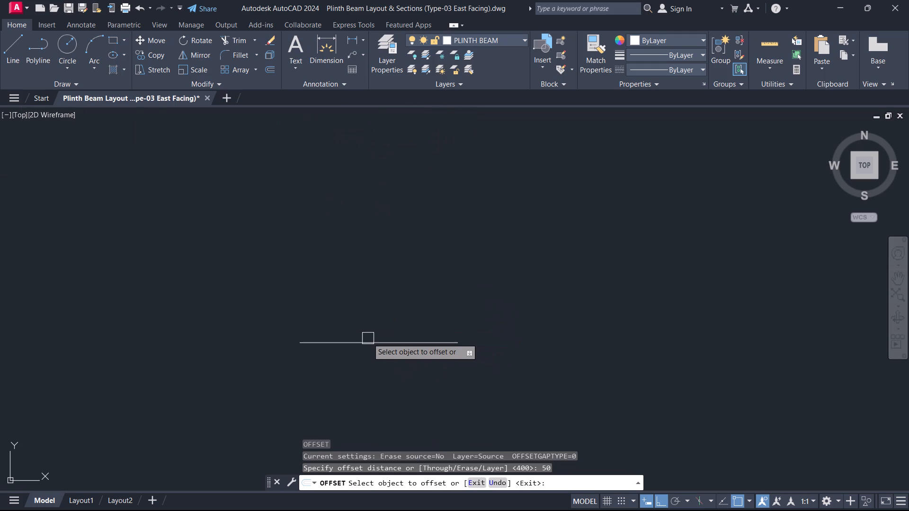
pyautogui.click(366, 339)
pyautogui.click(365, 304)
pyautogui.press('Escape')
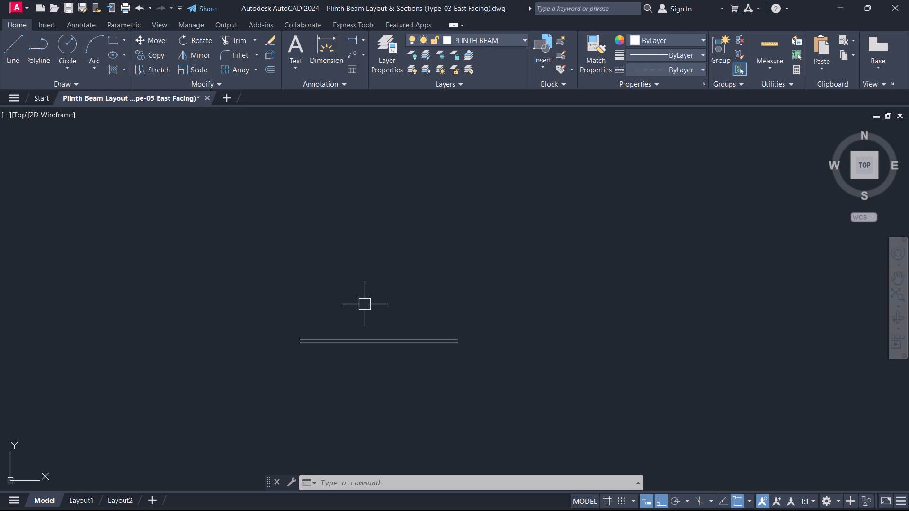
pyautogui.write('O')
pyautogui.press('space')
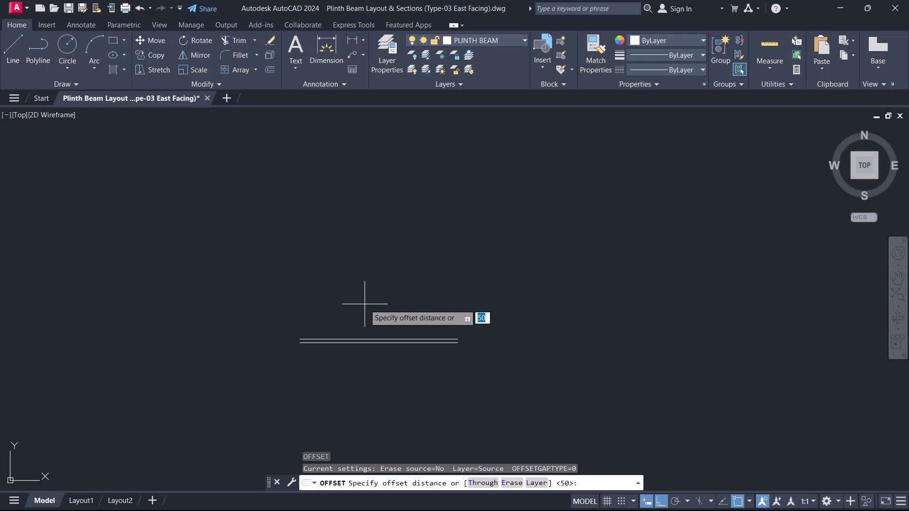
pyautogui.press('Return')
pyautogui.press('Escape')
# Check the spacing between the two parallel horizontal lines with the distance tool.
pyautogui.scroll(2, 397, 365)
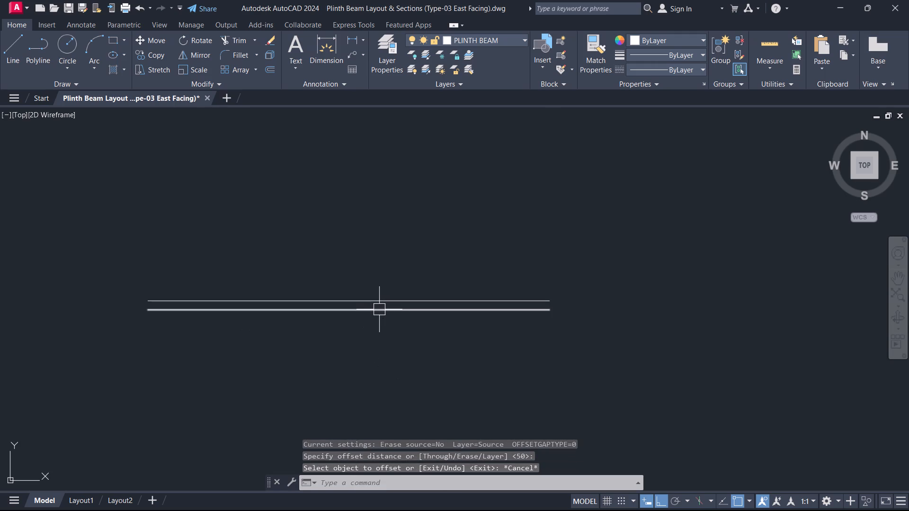
pyautogui.write('DI')
pyautogui.press('space')
pyautogui.click(403, 308)
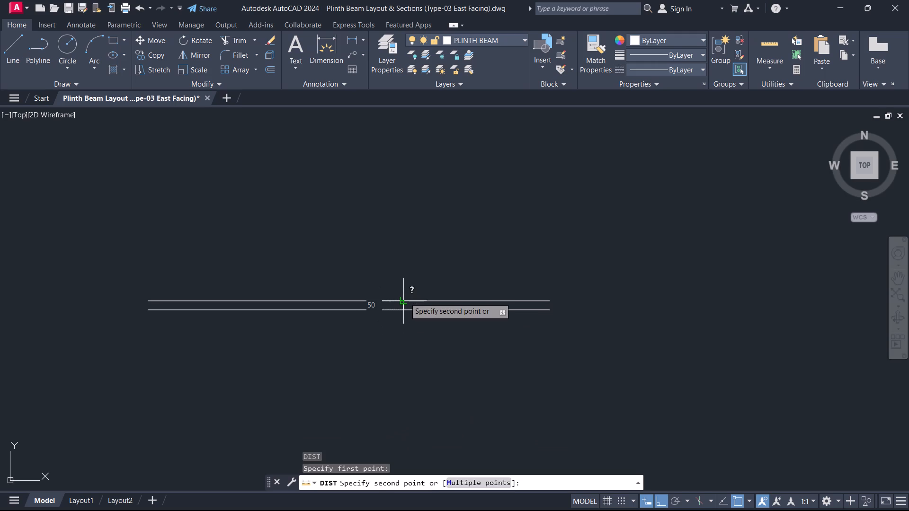
pyautogui.press('Escape')
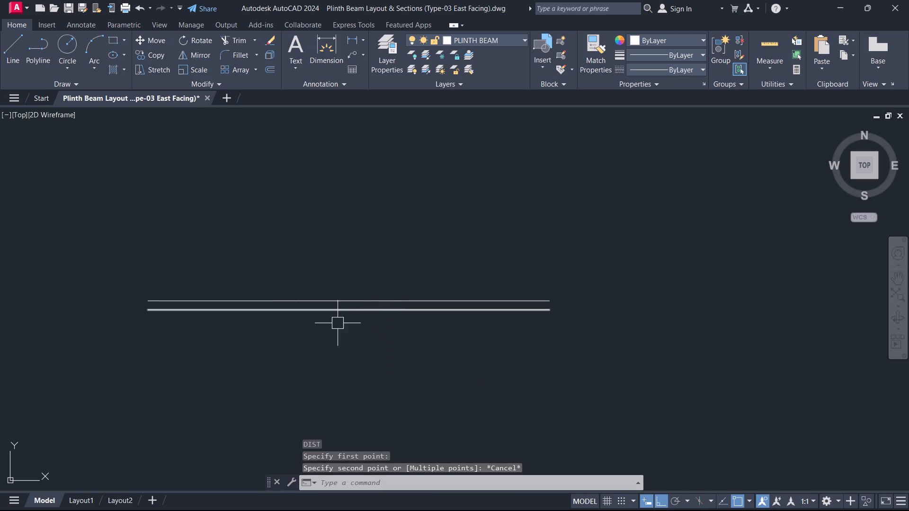
pyautogui.press('Escape')
# From the upper parallel line's left end, draw a 200 line to the left and a 600 line down from its end.
pyautogui.write('L')
pyautogui.press('space')
pyautogui.click(144, 298)
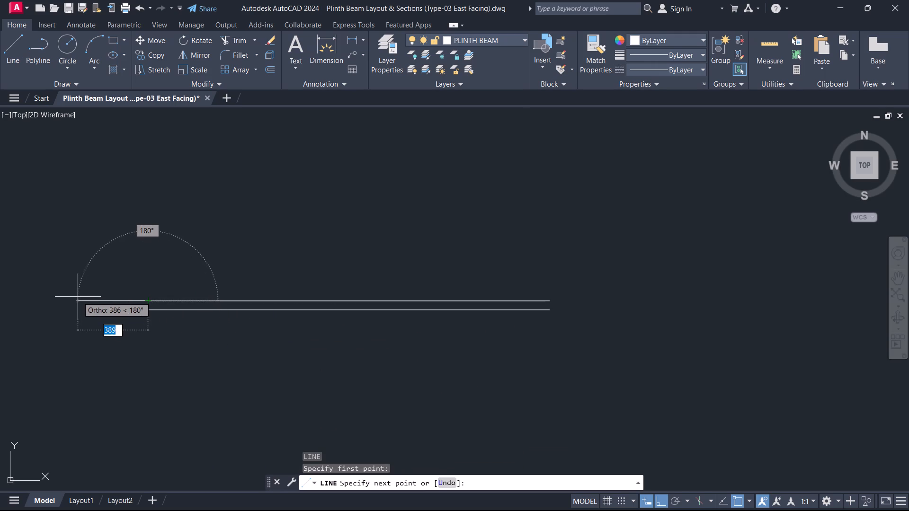
pyautogui.write('200')
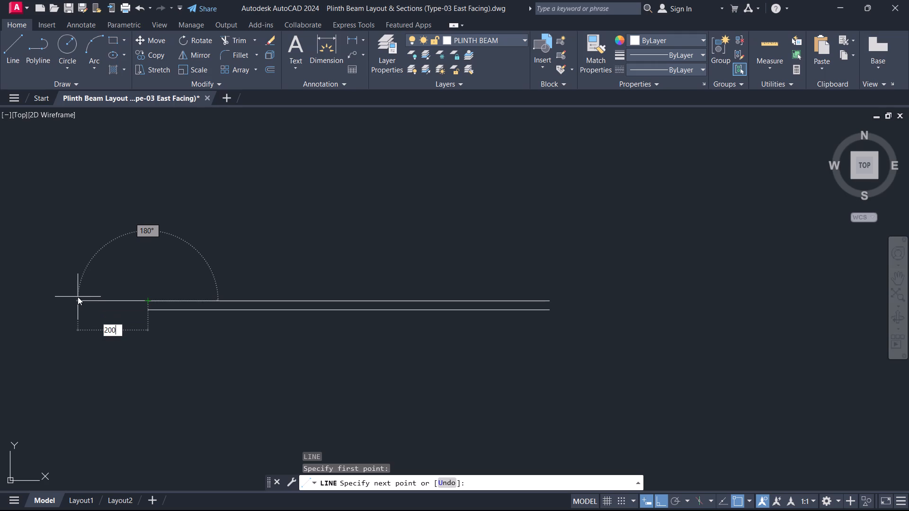
pyautogui.press('Return')
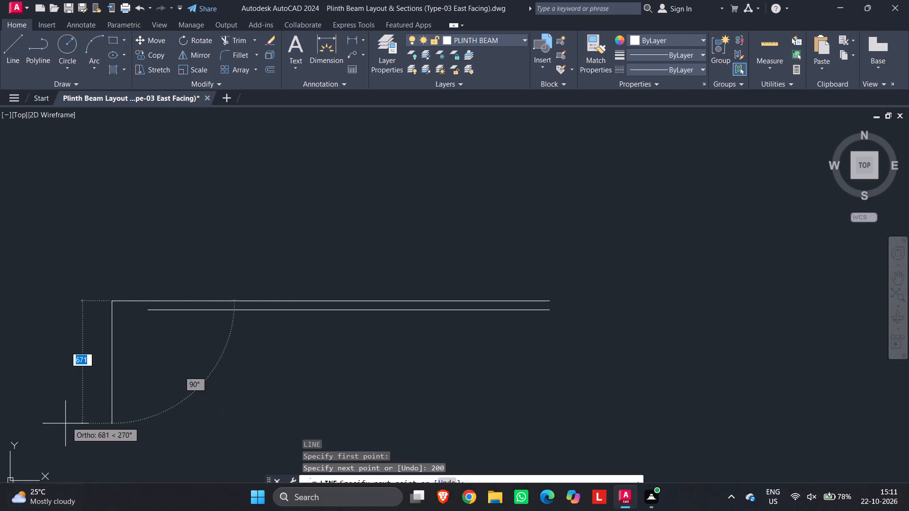
pyautogui.write('500')
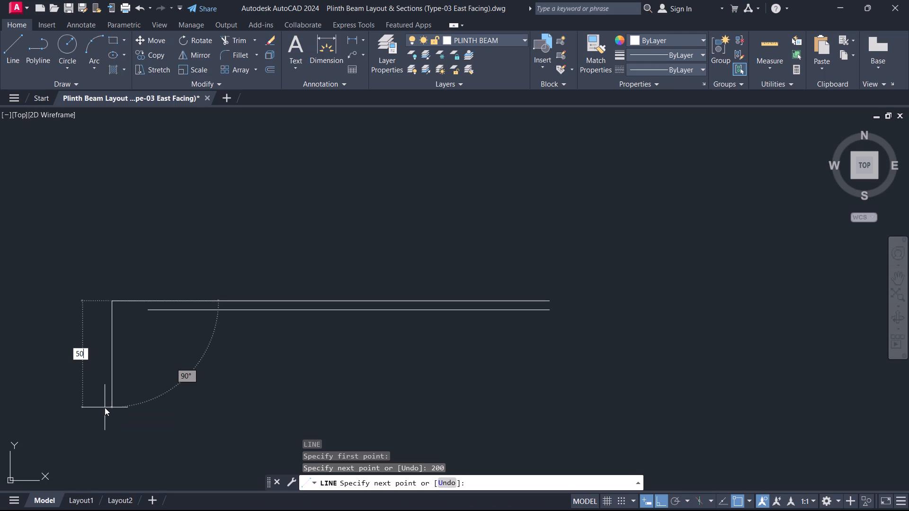
pyautogui.press('BackSpace')
pyautogui.press('BackSpace')
pyautogui.press('BackSpace')
pyautogui.write('600')
pyautogui.press('Return')
pyautogui.press('.')
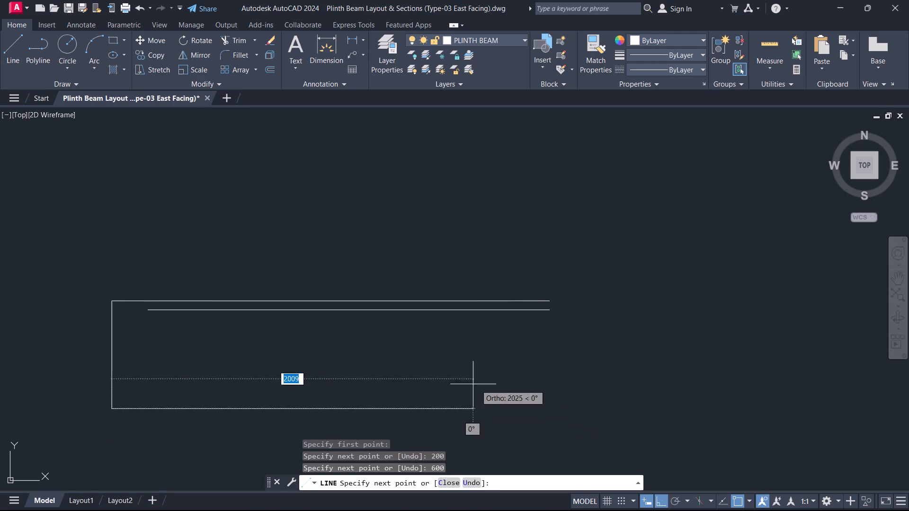
pyautogui.press('Escape')
# Check the length of the new vertical line with the distance tool.
pyautogui.write('DI')
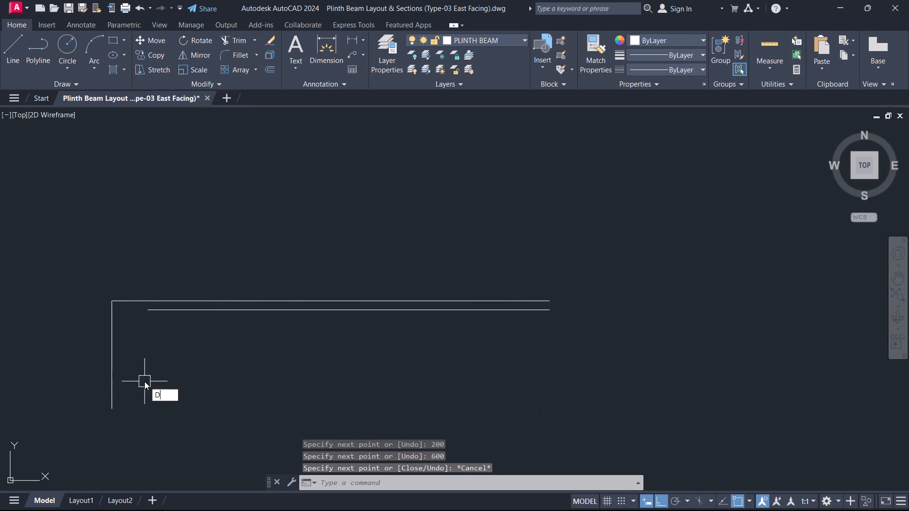
pyautogui.press('space')
pyautogui.click(112, 409)
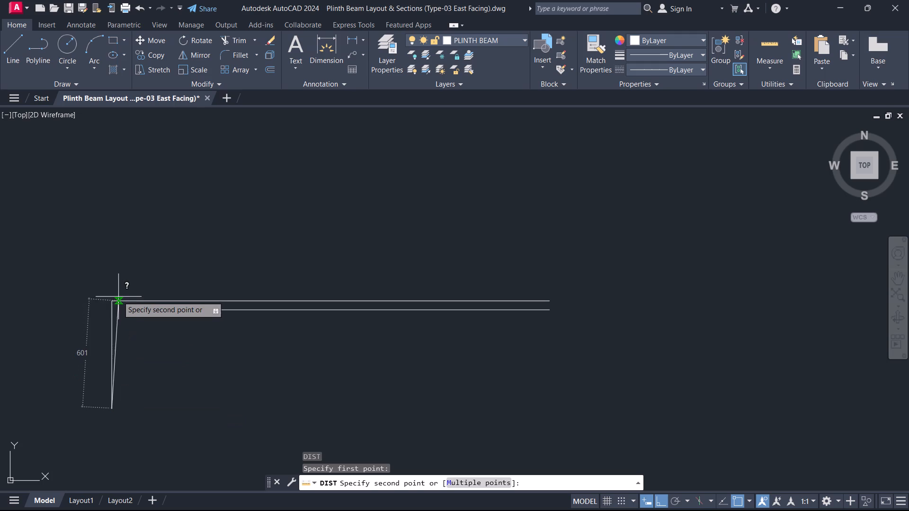
pyautogui.press('Escape')
# Close the left beam rectangle with a 200 bottom line and a vertical line up to the parallel line's left end.
pyautogui.write('L')
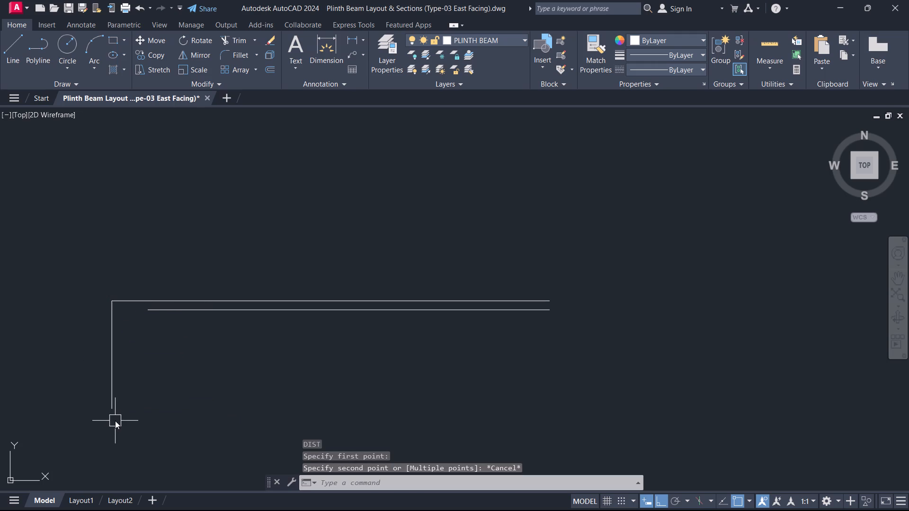
pyautogui.press('space')
pyautogui.click(111, 411)
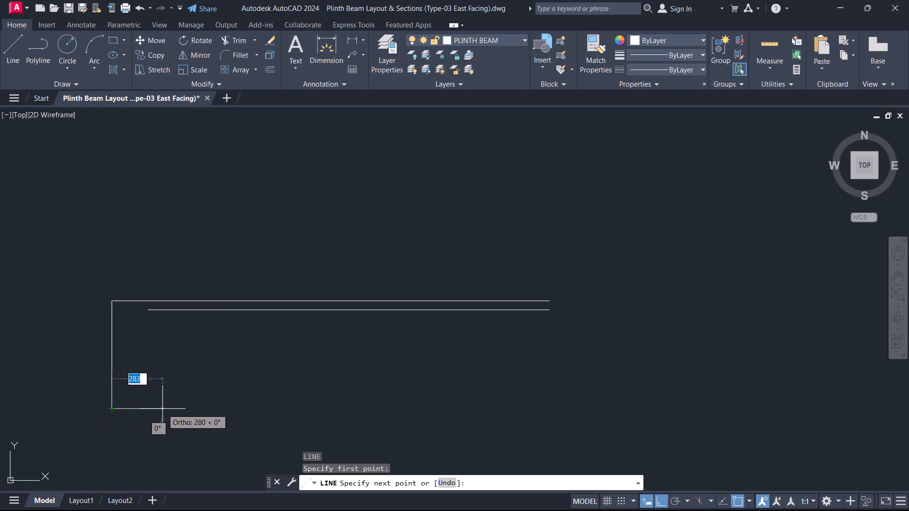
pyautogui.write('200')
pyautogui.press('Return')
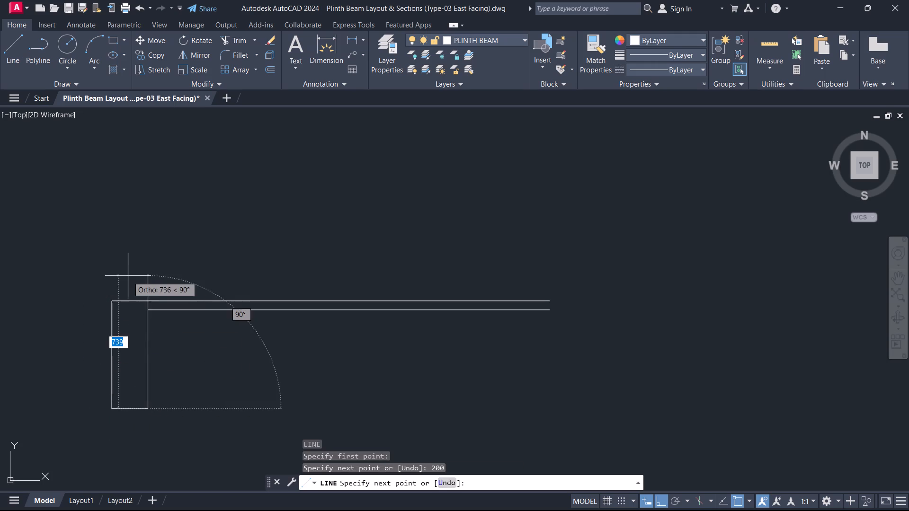
pyautogui.click(145, 302)
pyautogui.press('Escape')
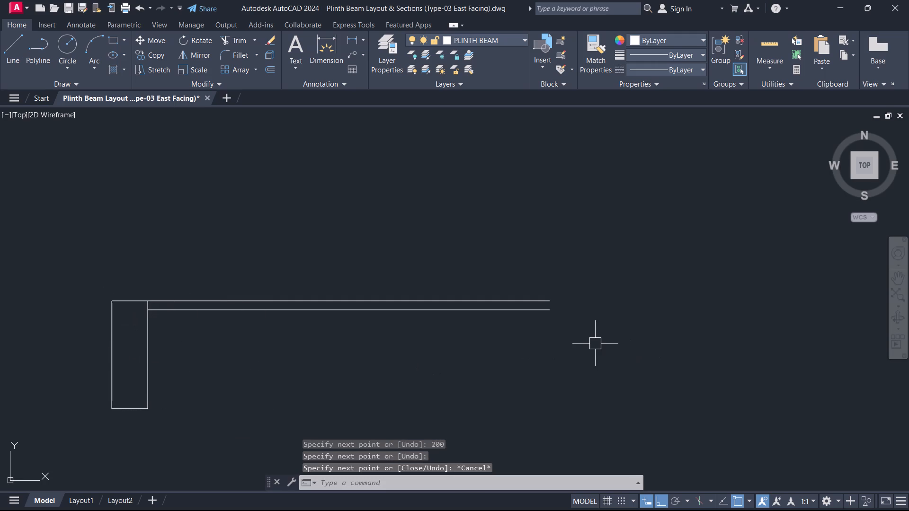
# Draw a beam outline 200 wide and 600 deep downward from the right end of the upper parallel line.
pyautogui.press('l')
pyautogui.press('space')
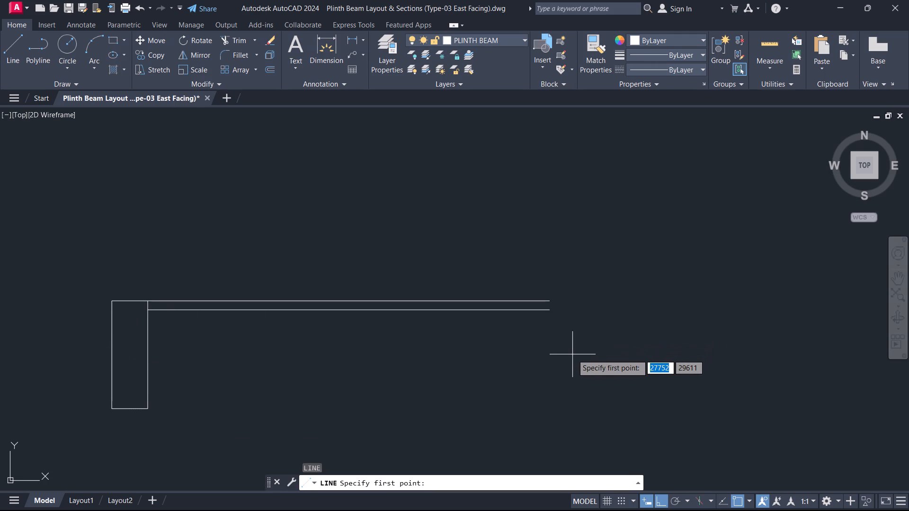
pyautogui.click(549, 300)
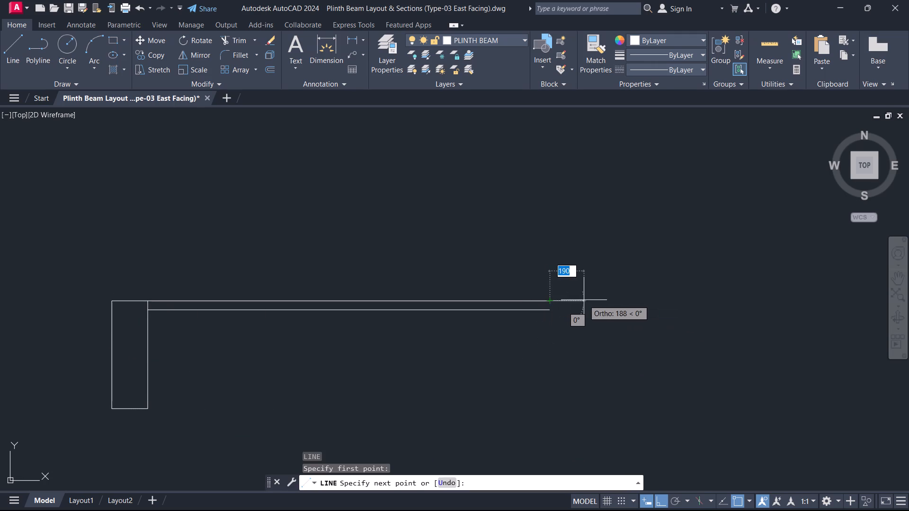
pyautogui.write('200')
pyautogui.press('Return')
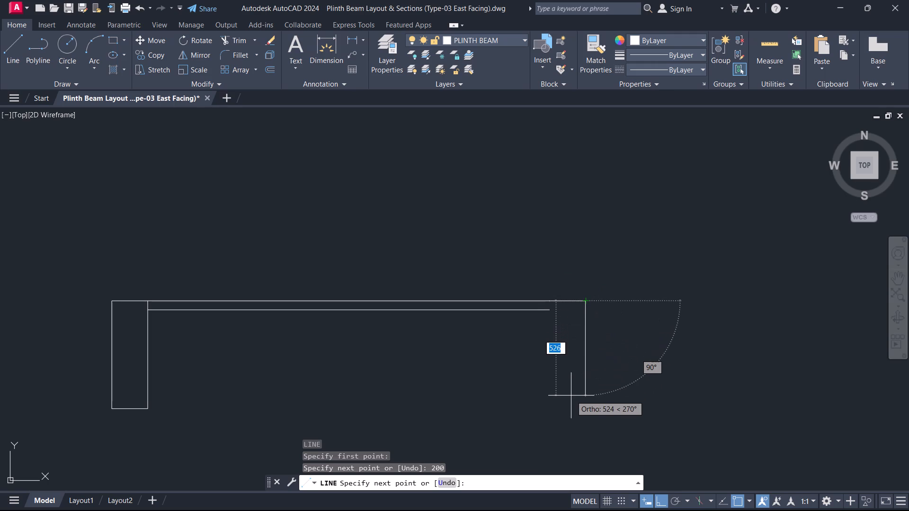
pyautogui.write('600')
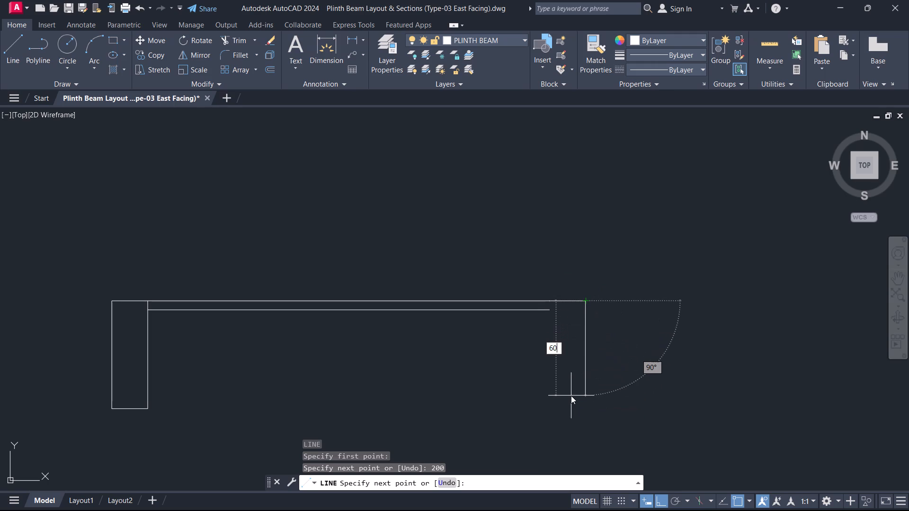
pyautogui.press('Return')
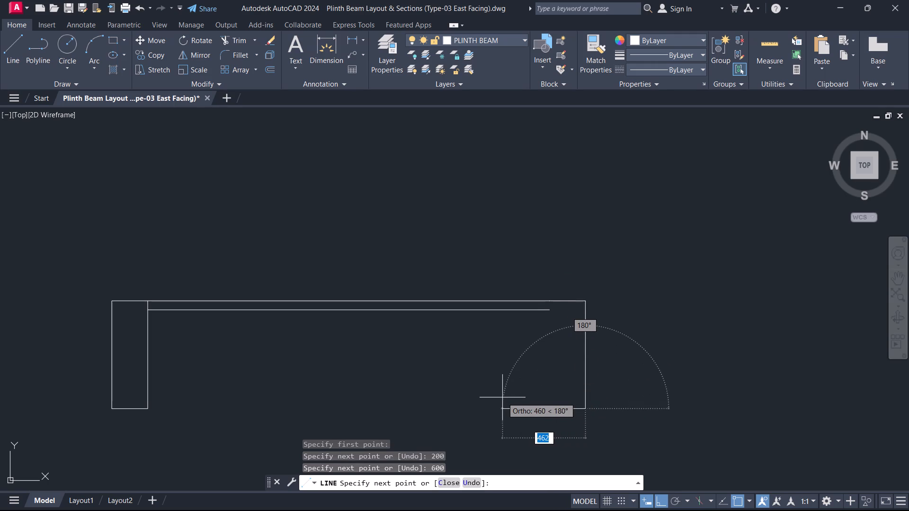
pyautogui.write('200')
pyautogui.press('Return')
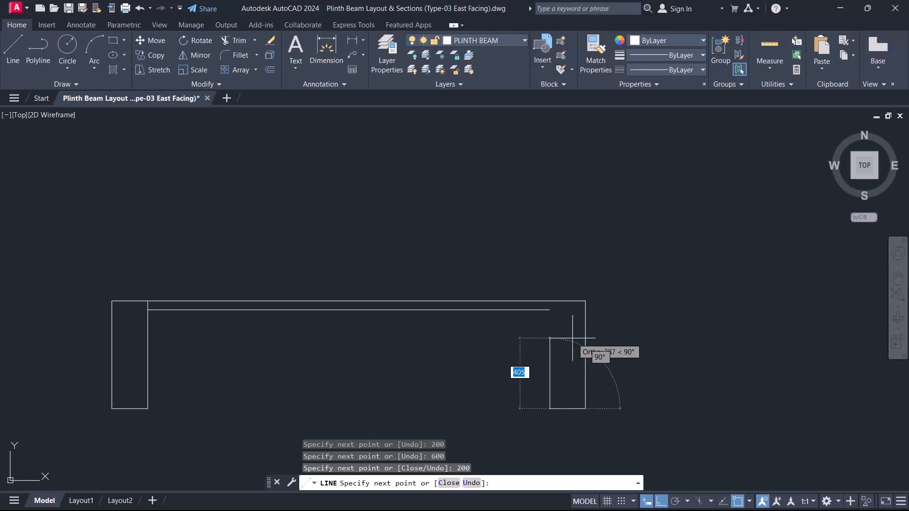
pyautogui.click(548, 301)
pyautogui.press('Escape')
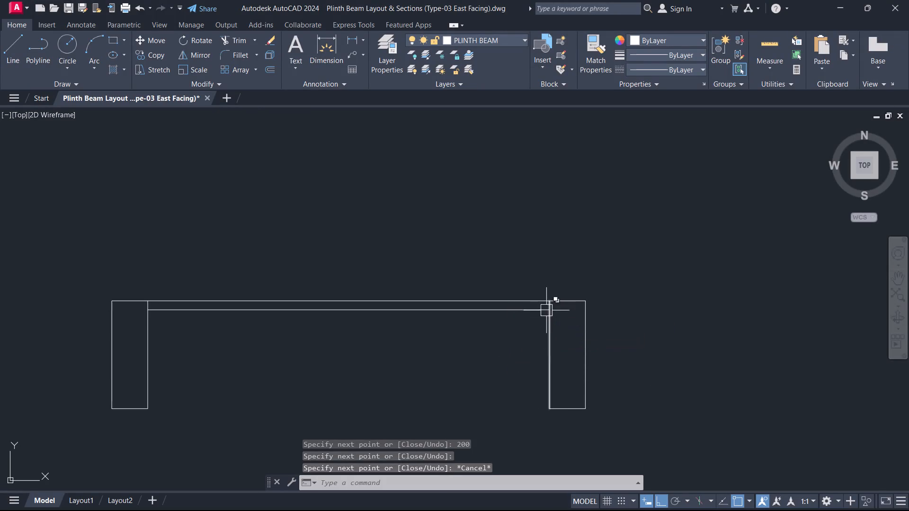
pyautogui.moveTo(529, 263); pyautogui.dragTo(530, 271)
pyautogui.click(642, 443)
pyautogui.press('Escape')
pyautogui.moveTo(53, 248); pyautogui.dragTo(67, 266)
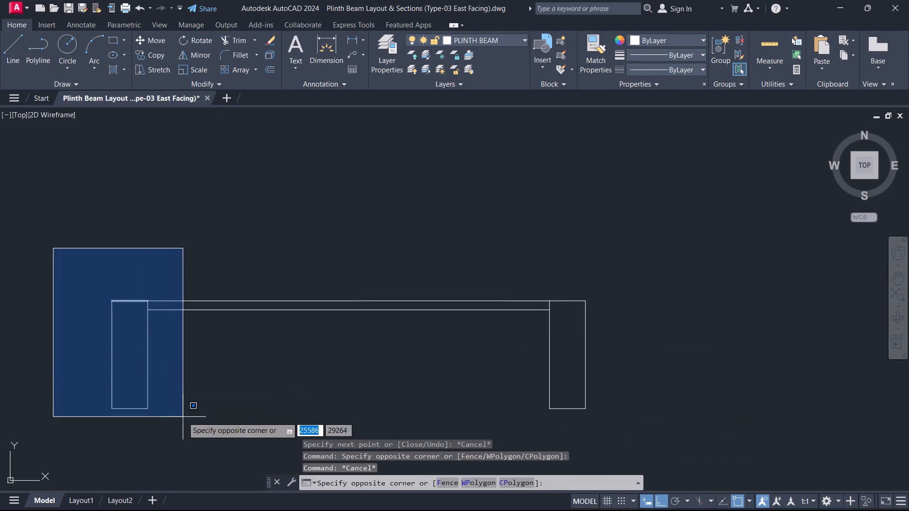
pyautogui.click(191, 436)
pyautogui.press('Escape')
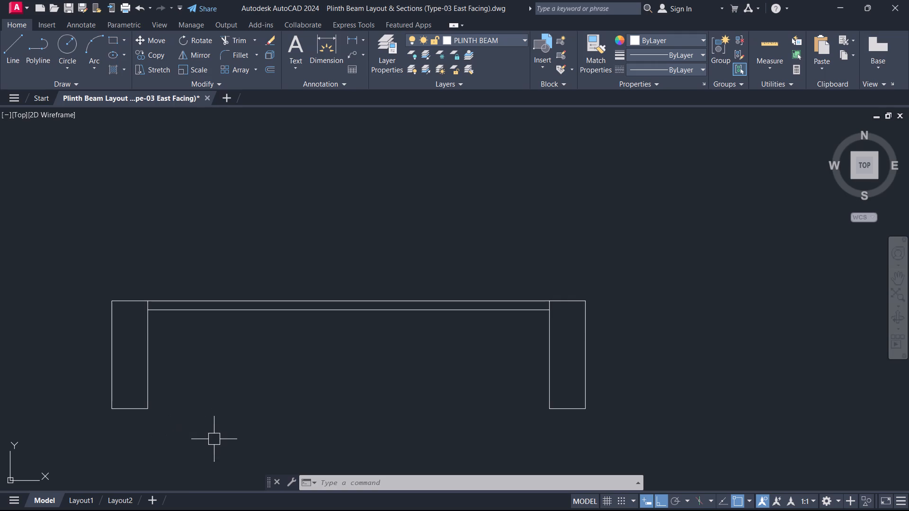
# Draw a horizontal line about 1000 long to the left from the left beam's top-left corner.
pyautogui.write('L')
pyautogui.press('space')
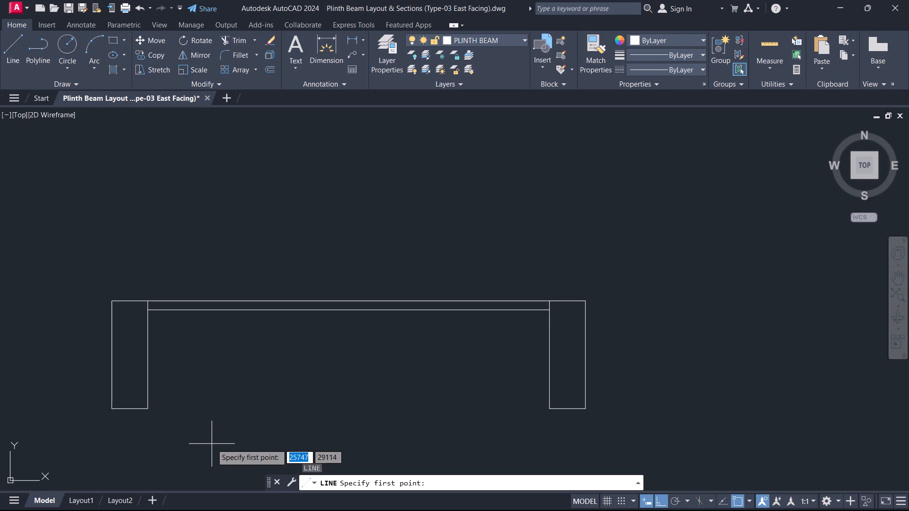
pyautogui.moveTo(133, 327); pyautogui.dragTo(318, 328, button='middle')
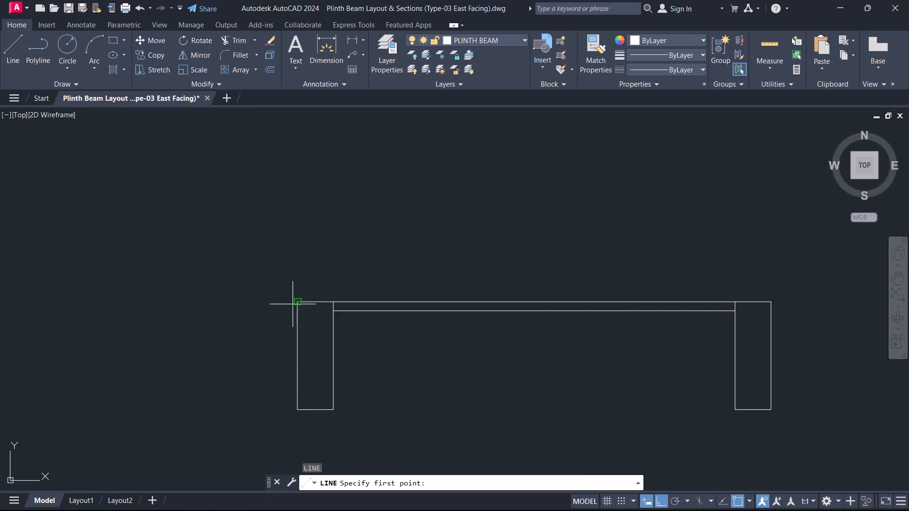
pyautogui.click(299, 301)
pyautogui.scroll(-2, 127, 262)
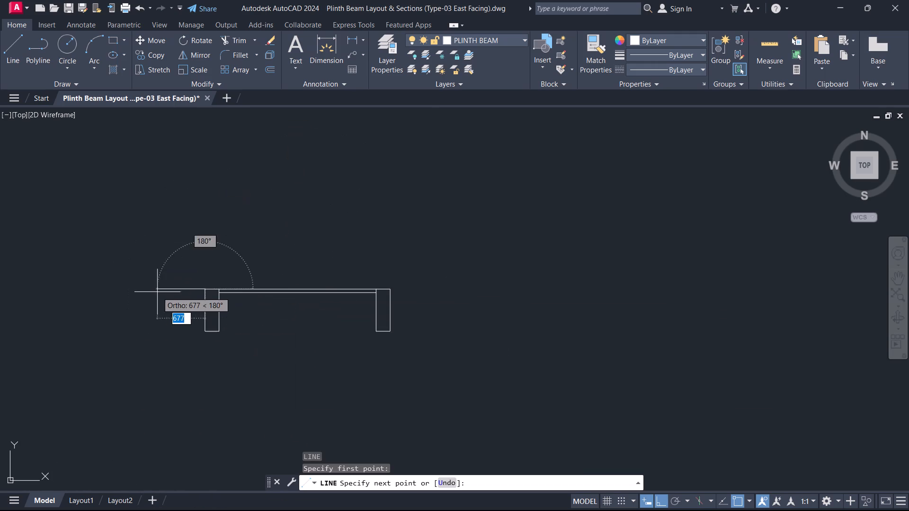
pyautogui.moveTo(157, 292); pyautogui.dragTo(354, 321, button='middle')
pyautogui.scroll(2, 363, 326)
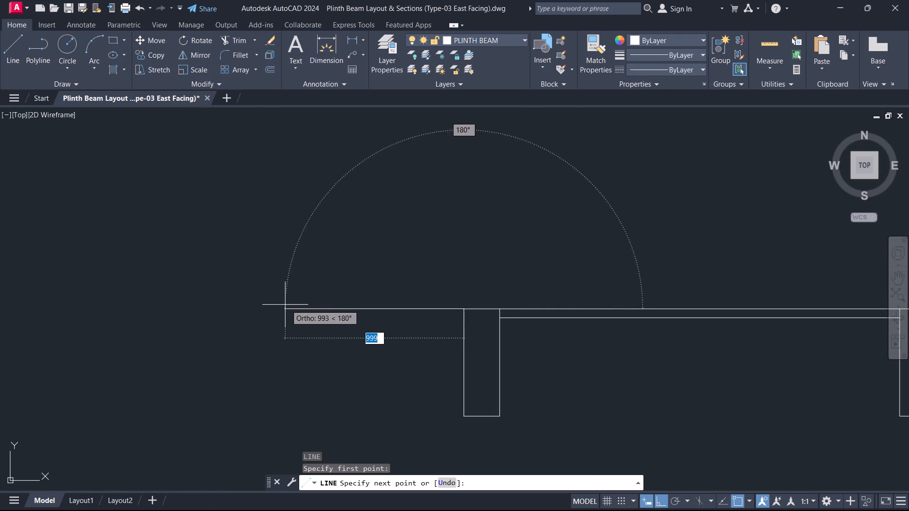
pyautogui.click(284, 304)
pyautogui.press('Escape')
# Offset the horizontal line left of the left beam upward by 50.
pyautogui.scroll(-4, 371, 351)
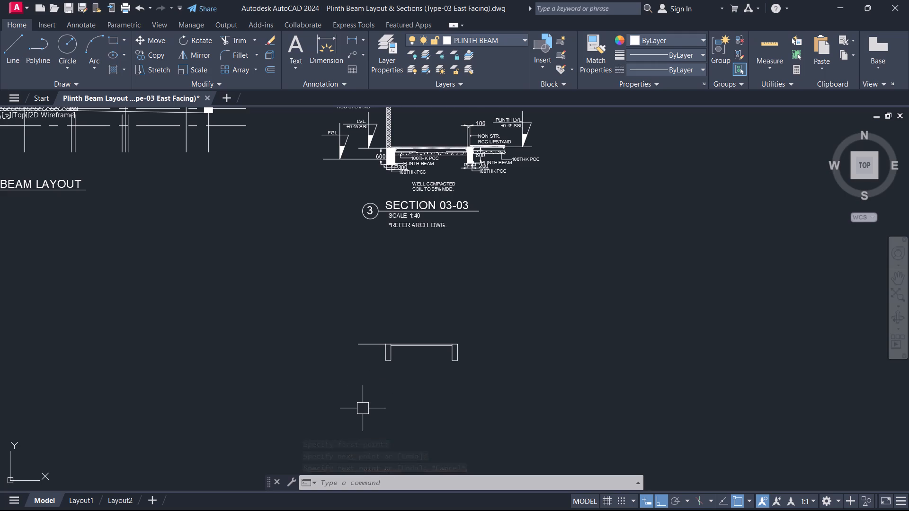
pyautogui.scroll(-2, 363, 408)
pyautogui.scroll(2, 379, 416)
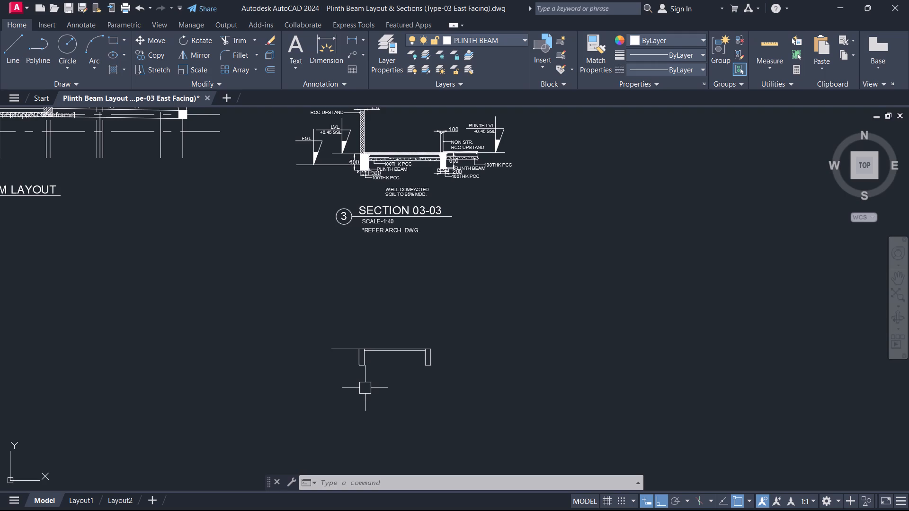
pyautogui.scroll(1, 366, 365)
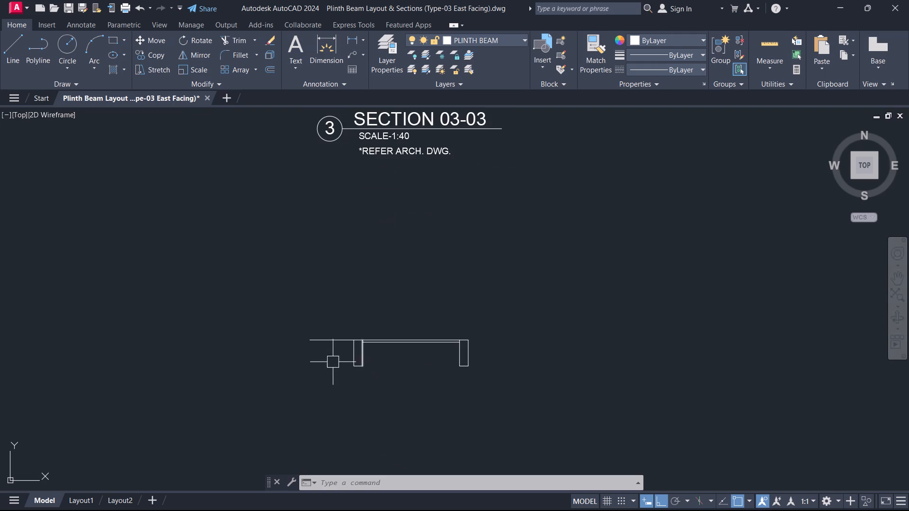
pyautogui.scroll(1, 328, 363)
pyautogui.write('O 50')
pyautogui.press('Return')
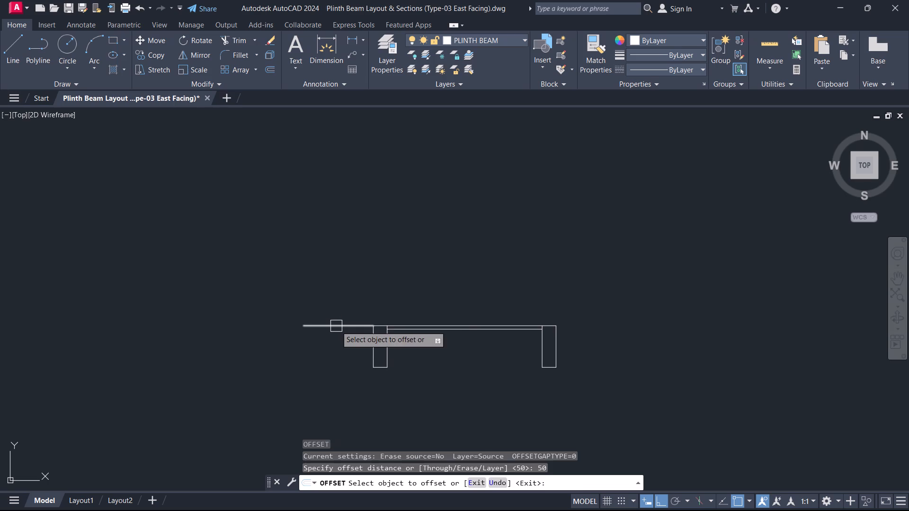
pyautogui.click(336, 326)
pyautogui.click(345, 262)
pyautogui.press('Escape')
# Draw a short vertical line upward from the midpoint of the left beam's top edge.
pyautogui.scroll(1, 384, 329)
pyautogui.write('L')
pyautogui.press('space')
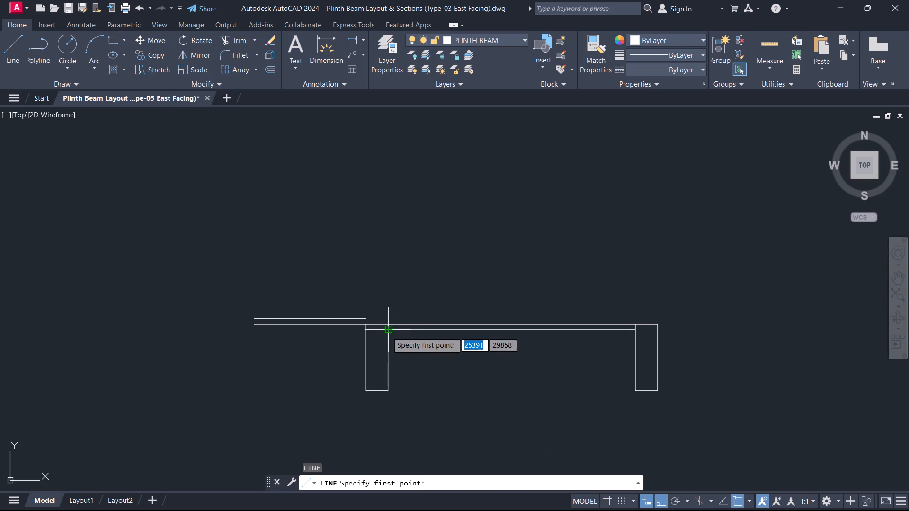
pyautogui.scroll(2, 387, 332)
pyautogui.click(361, 320)
pyautogui.click(346, 250)
pyautogui.press('Escape')
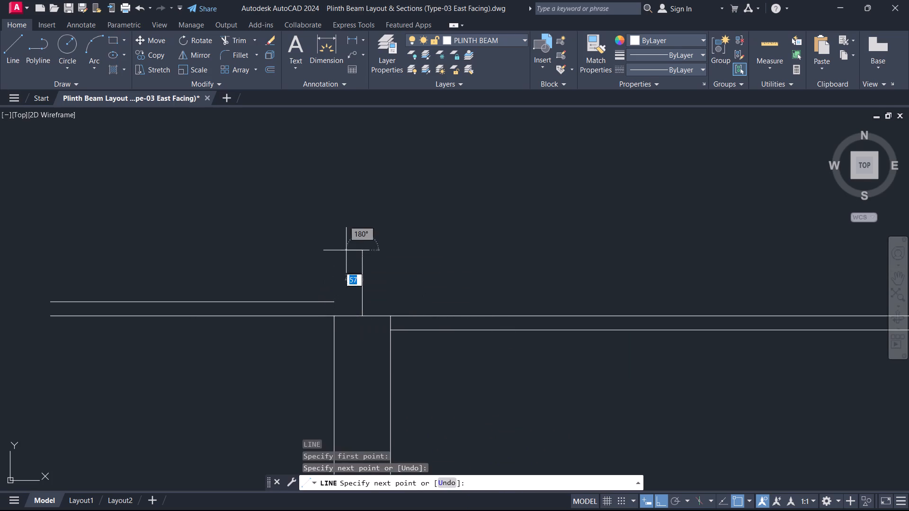
# Extend the raised horizontal line to the short vertical line and trim the vertical's excess above it.
pyautogui.press('e')
pyautogui.press('x')
pyautogui.press('space')
pyautogui.click(275, 299)
pyautogui.press('Escape')
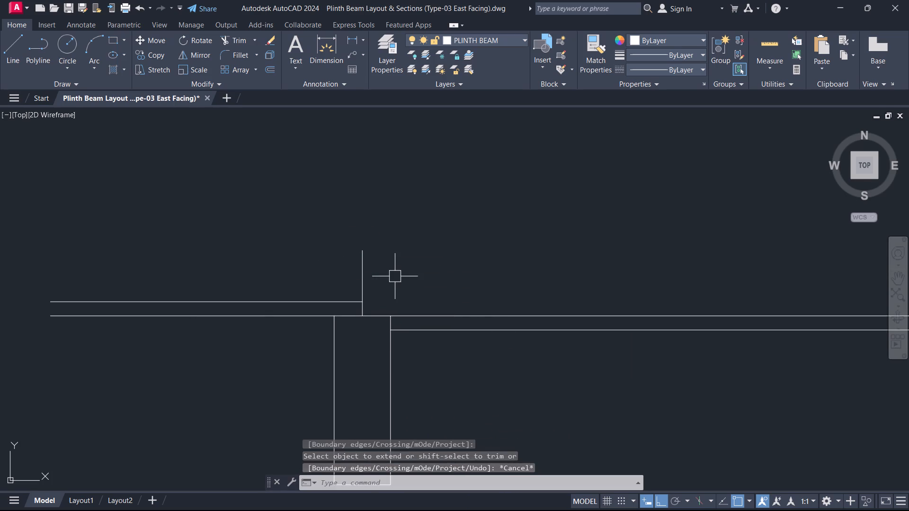
pyautogui.write('TR')
pyautogui.press('space')
pyautogui.moveTo(395, 276); pyautogui.dragTo(209, 267)
pyautogui.press('Escape')
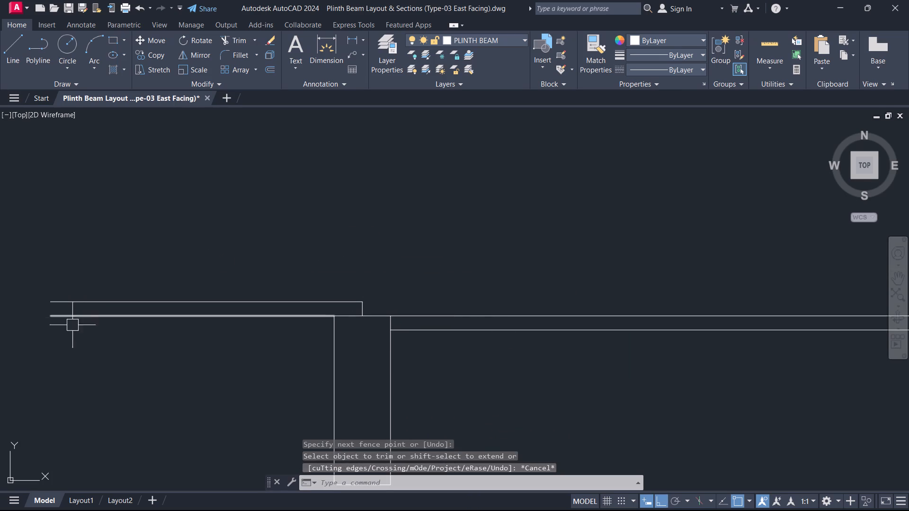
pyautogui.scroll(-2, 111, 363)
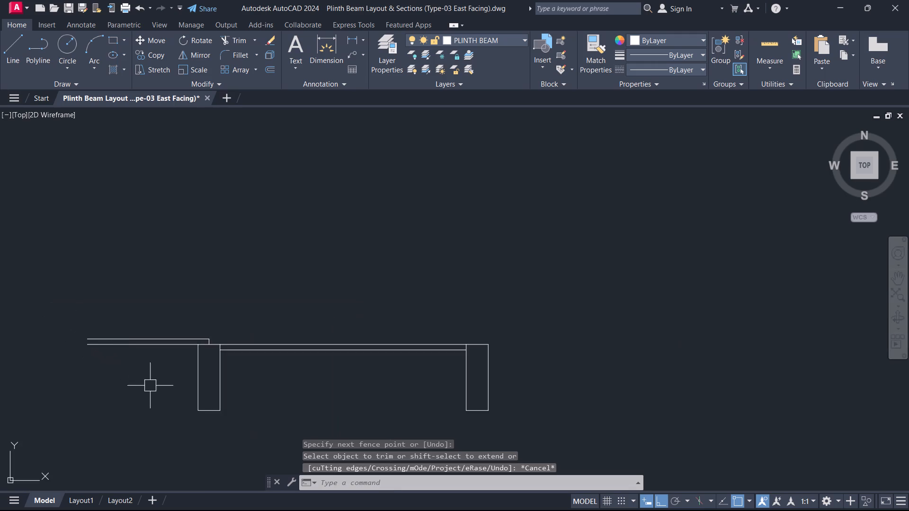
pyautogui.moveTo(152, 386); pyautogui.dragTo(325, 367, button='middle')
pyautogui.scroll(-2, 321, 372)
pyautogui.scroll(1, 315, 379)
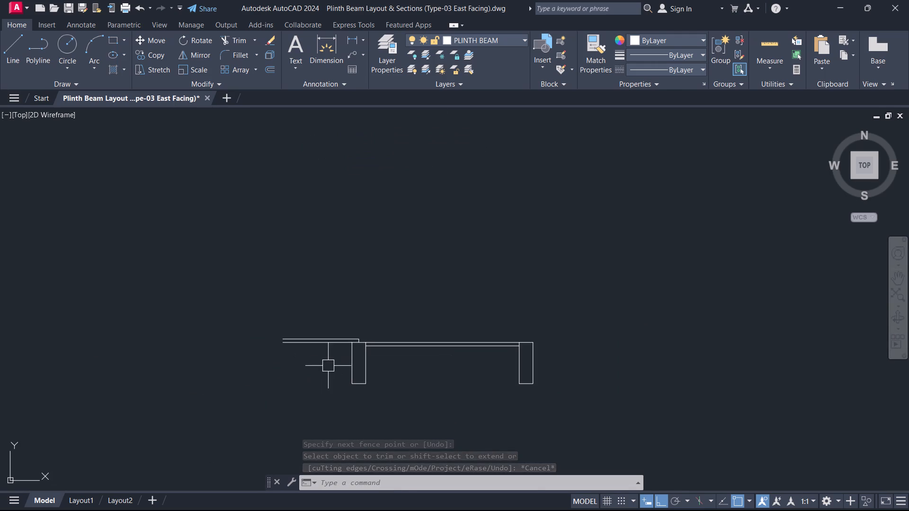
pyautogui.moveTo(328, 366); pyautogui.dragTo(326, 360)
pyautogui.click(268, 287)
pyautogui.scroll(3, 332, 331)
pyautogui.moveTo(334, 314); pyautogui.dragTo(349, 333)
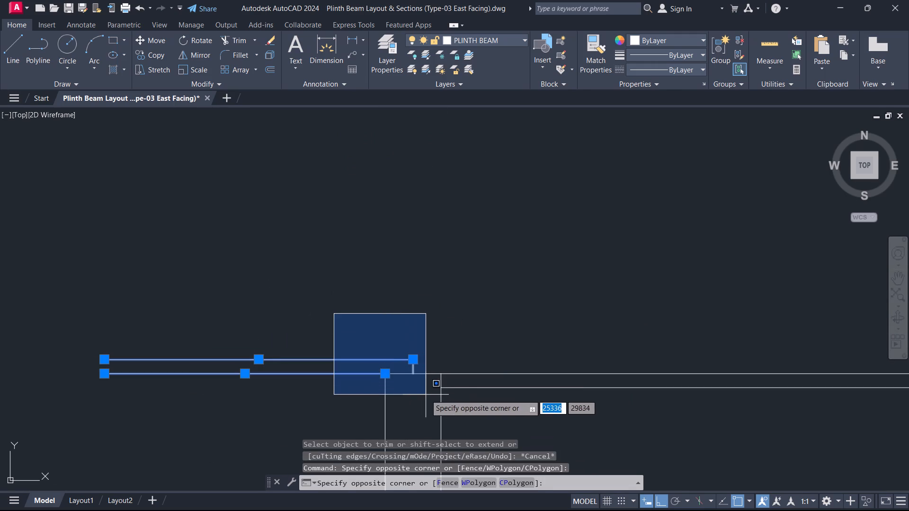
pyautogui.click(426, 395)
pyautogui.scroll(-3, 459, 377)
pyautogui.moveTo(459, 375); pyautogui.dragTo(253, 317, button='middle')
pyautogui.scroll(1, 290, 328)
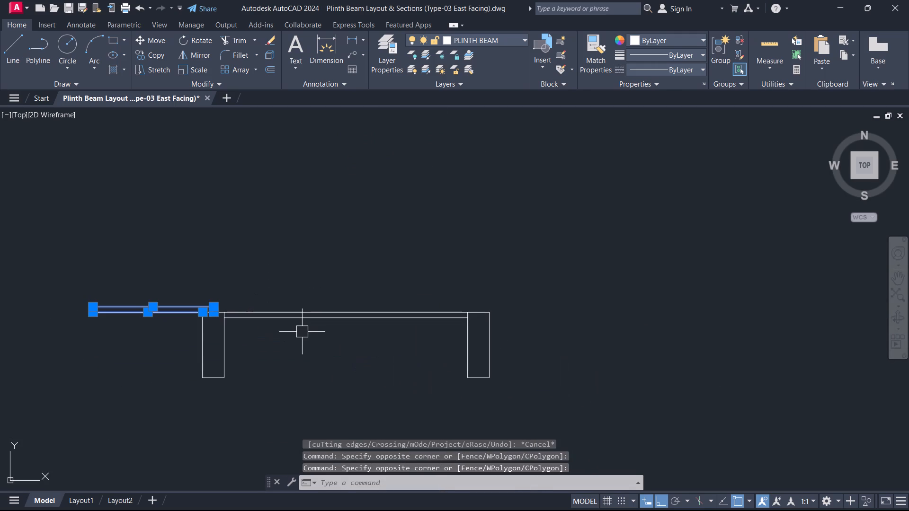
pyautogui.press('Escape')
# Draw a line 50 up from the midpoint of the right beam's top edge, continuing horizontally to the right for about 1100.
pyautogui.write('L')
pyautogui.press('space')
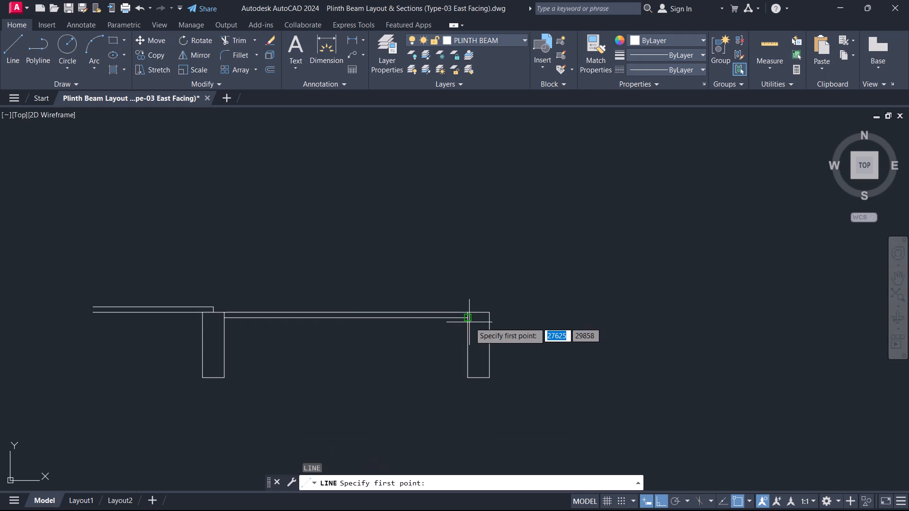
pyautogui.click(475, 309)
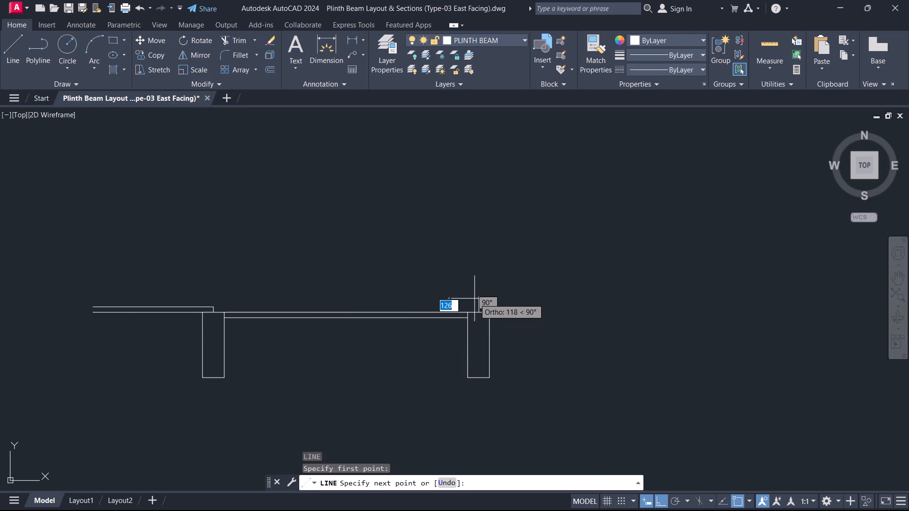
pyautogui.write('50')
pyautogui.press('Return')
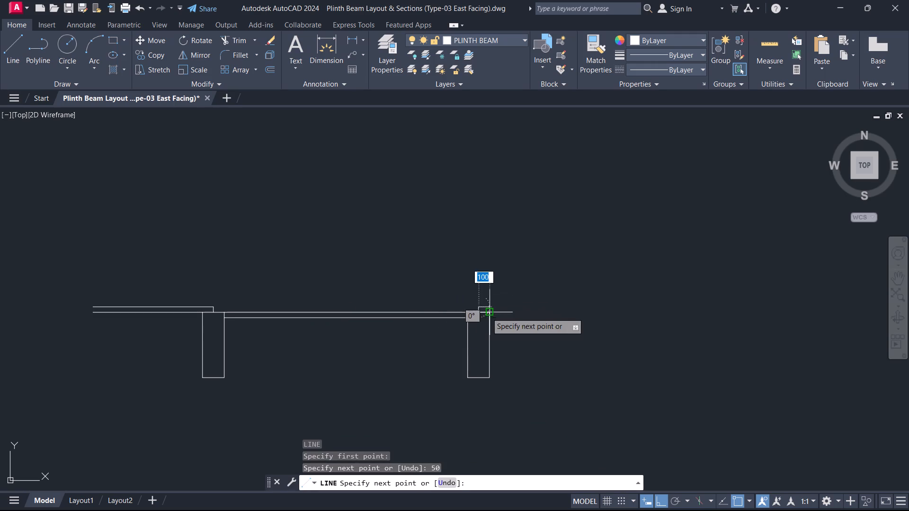
pyautogui.click(600, 302)
pyautogui.press('Escape')
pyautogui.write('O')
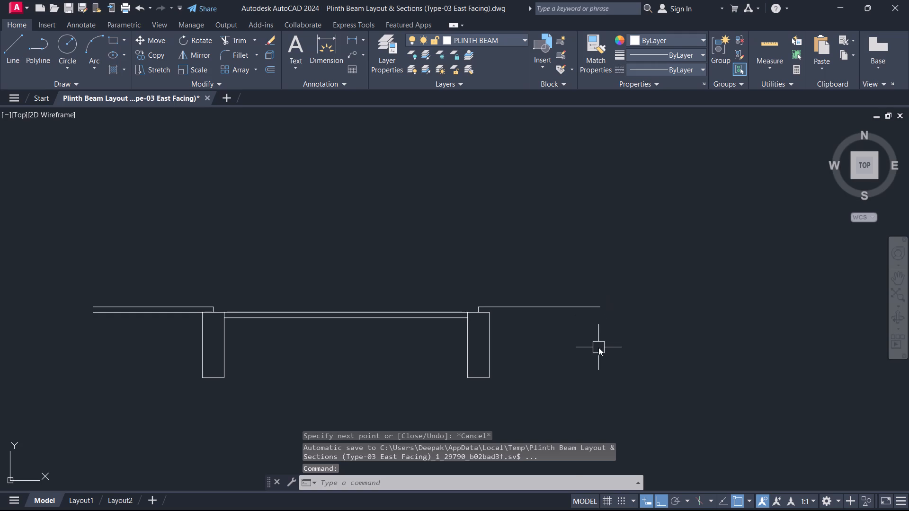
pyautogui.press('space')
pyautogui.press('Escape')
# Draw a horizontal line to the right from the right beam's top-right corner, extending past the end of the raised line.
pyautogui.write('L')
pyautogui.press('space')
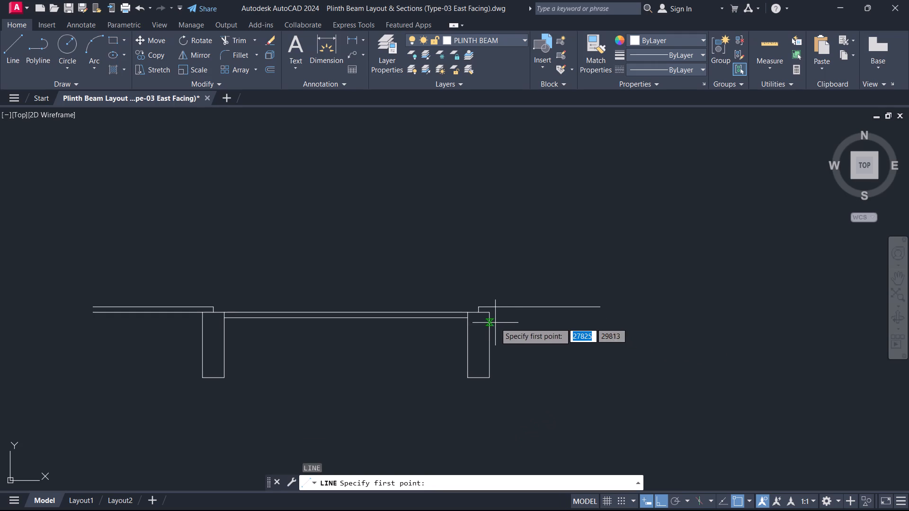
pyautogui.click(492, 317)
pyautogui.click(740, 327)
pyautogui.press('Escape')
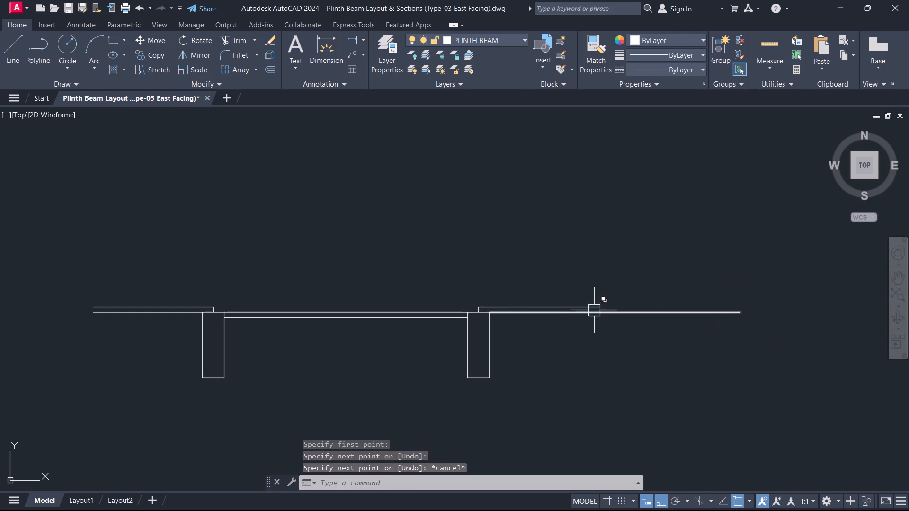
# Draw a vertical line about 130 long downward from the raised line's right end, crossing the line below it.
pyautogui.write('L')
pyautogui.press('space')
pyautogui.scroll(4, 592, 314)
pyautogui.click(631, 271)
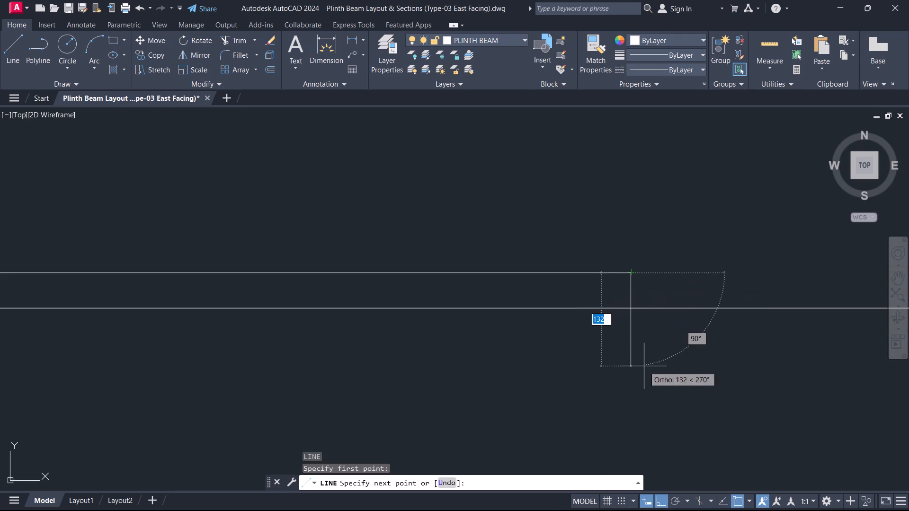
pyautogui.click(643, 367)
pyautogui.press('Escape')
# Trim the excess of the vertical and lower horizontal lines beyond their intersection at the right slab's outer end.
pyautogui.press('t')
pyautogui.press('r')
pyautogui.press('space')
pyautogui.moveTo(607, 354); pyautogui.dragTo(725, 291)
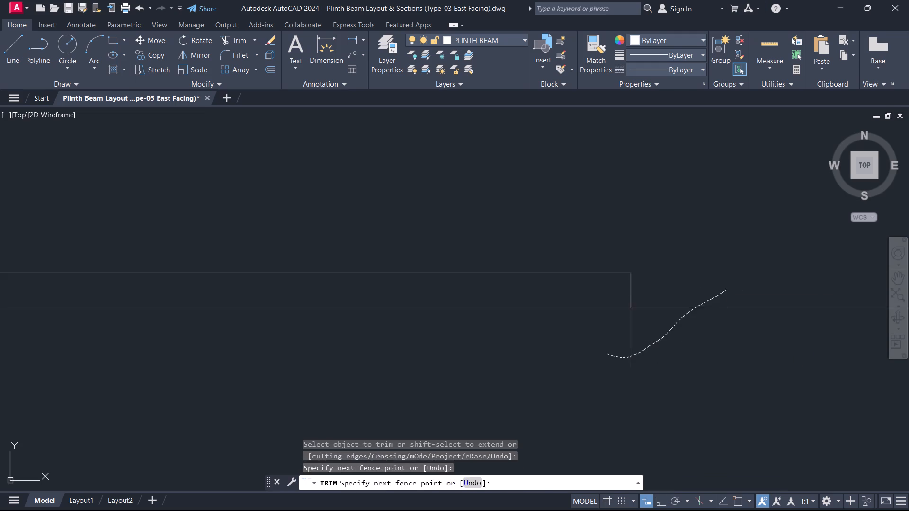
pyautogui.press('Escape')
# Offset the lower slab lines outside the left and right beams downward by 150.
pyautogui.scroll(-6, 598, 350)
pyautogui.scroll(2, 388, 381)
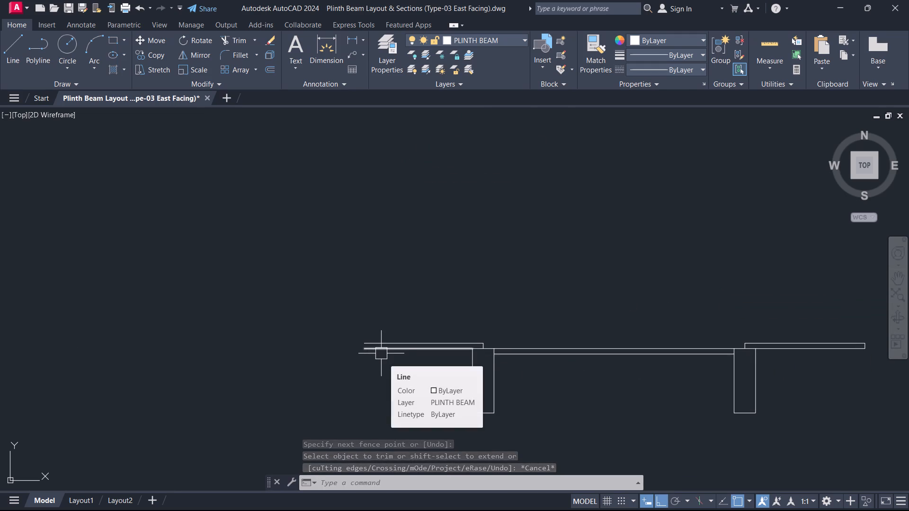
pyautogui.write('O 150')
pyautogui.press('Return')
pyautogui.scroll(2, 383, 354)
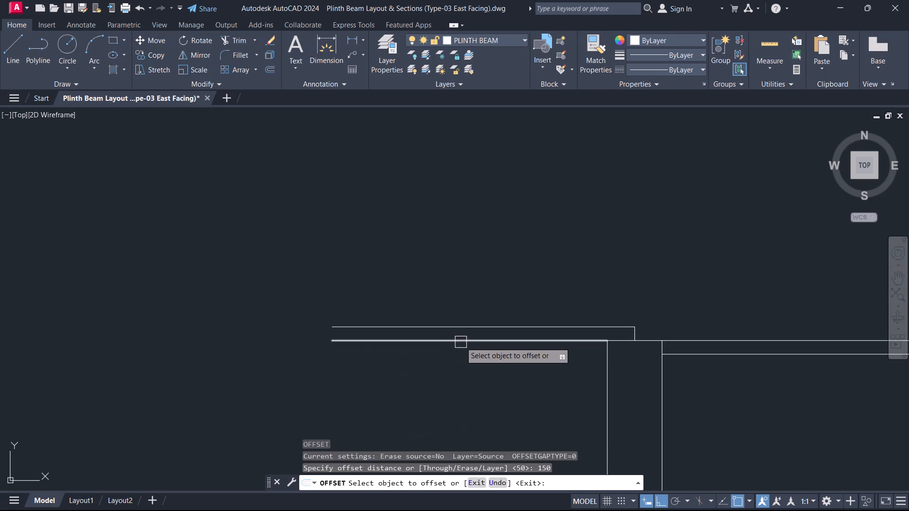
pyautogui.click(463, 342)
pyautogui.click(502, 445)
pyautogui.scroll(-4, 538, 409)
pyautogui.moveTo(548, 391); pyautogui.dragTo(440, 265, button='middle')
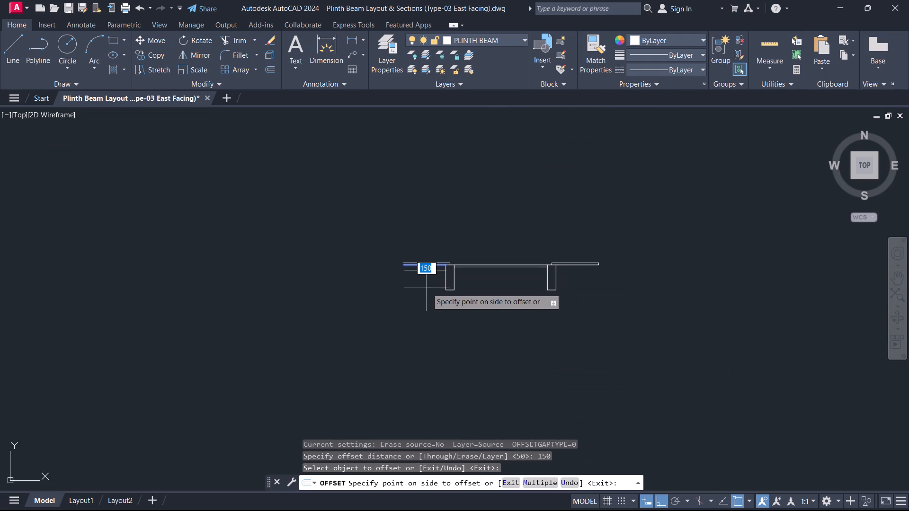
pyautogui.click(427, 288)
pyautogui.scroll(4, 529, 263)
pyautogui.click(621, 253)
pyautogui.click(630, 301)
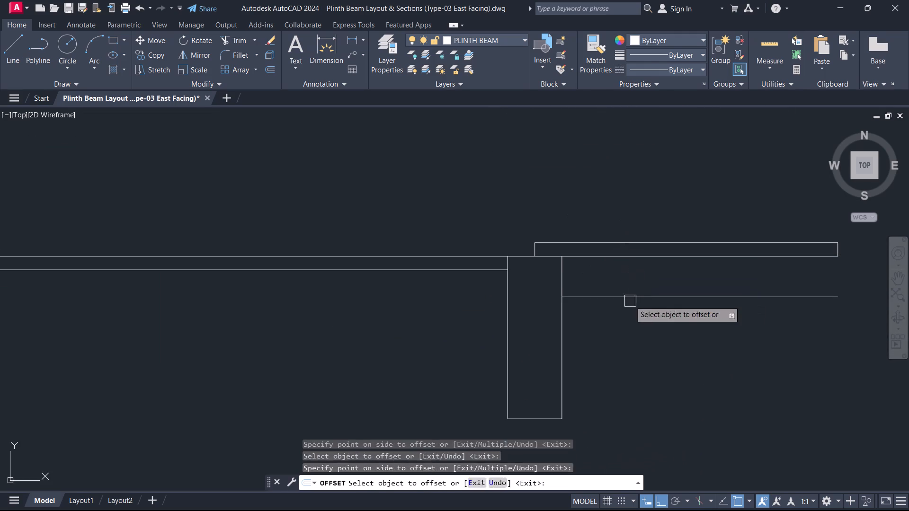
pyautogui.press('Escape')
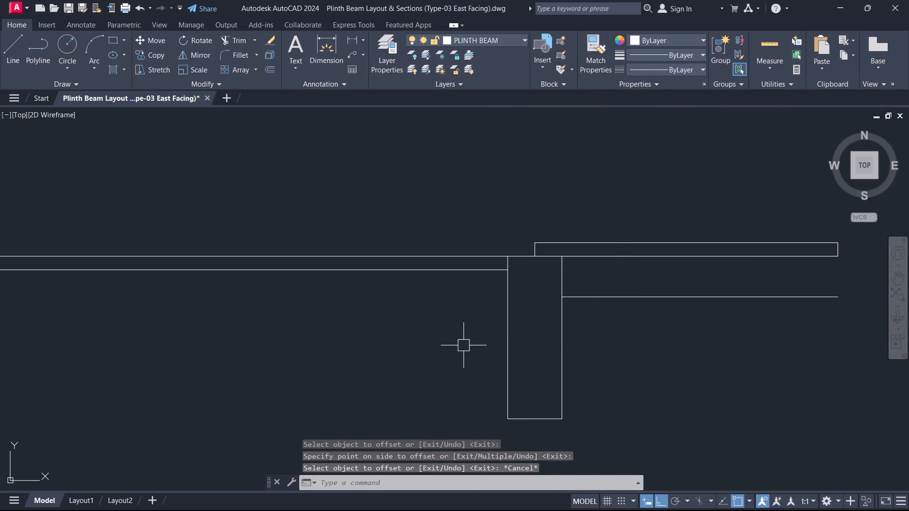
# Offset the new horizontal lines beside the right and left beams downward by 100.
pyautogui.write('O 100')
pyautogui.press('Return')
pyautogui.scroll(-3, 491, 312)
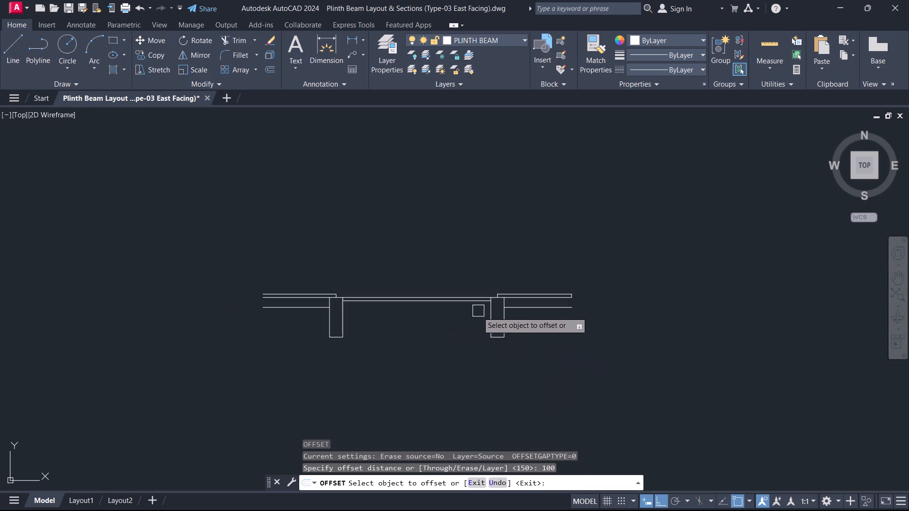
pyautogui.click(532, 307)
pyautogui.click(527, 336)
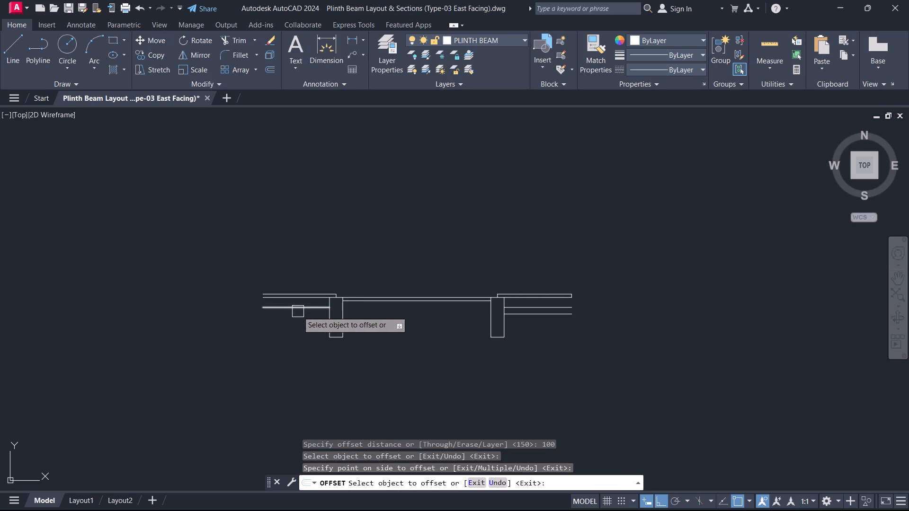
pyautogui.click(297, 312)
pyautogui.click(303, 354)
pyautogui.press('Escape')
# Draw a 400 by 100 base outline under the left beam, projecting 100 beyond each side of the beam.
pyautogui.moveTo(287, 346); pyautogui.dragTo(314, 363, button='middle')
pyautogui.scroll(1, 299, 353)
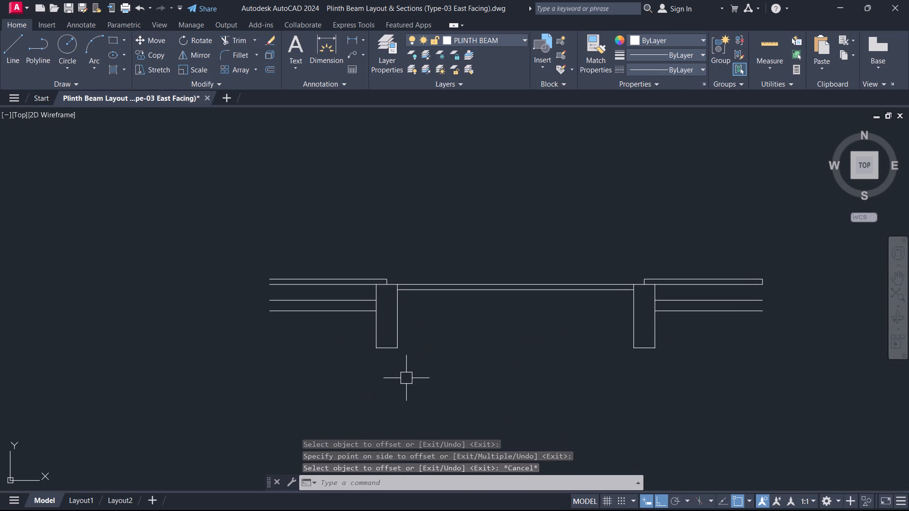
pyautogui.write('L')
pyautogui.press('space')
pyautogui.click(396, 352)
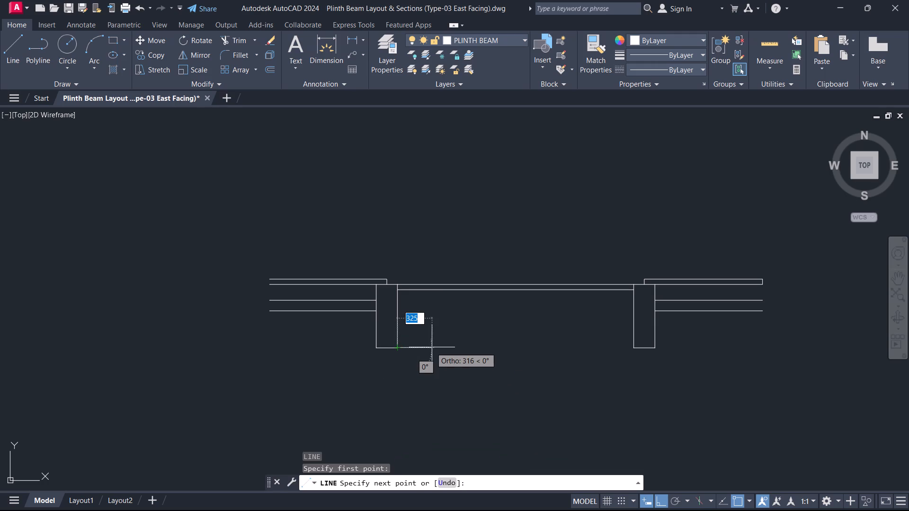
pyautogui.write('100')
pyautogui.press('Return')
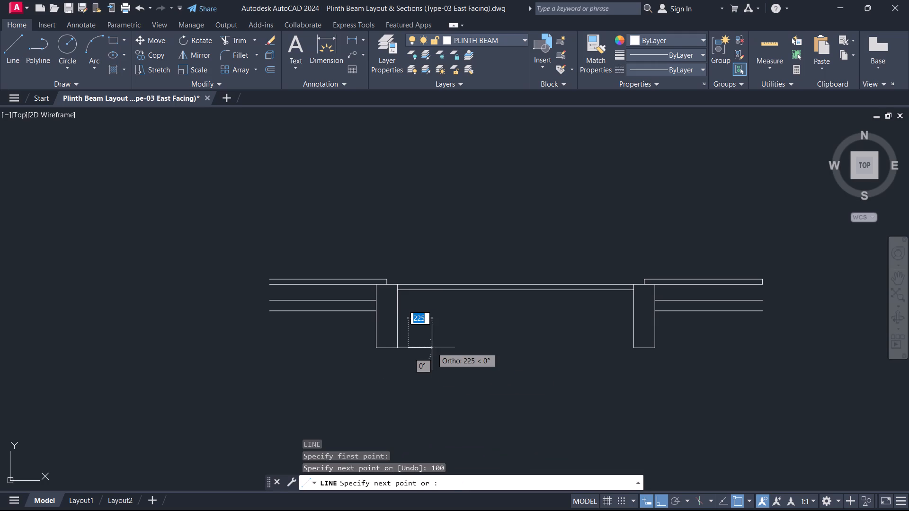
pyautogui.write('100')
pyautogui.press('Return')
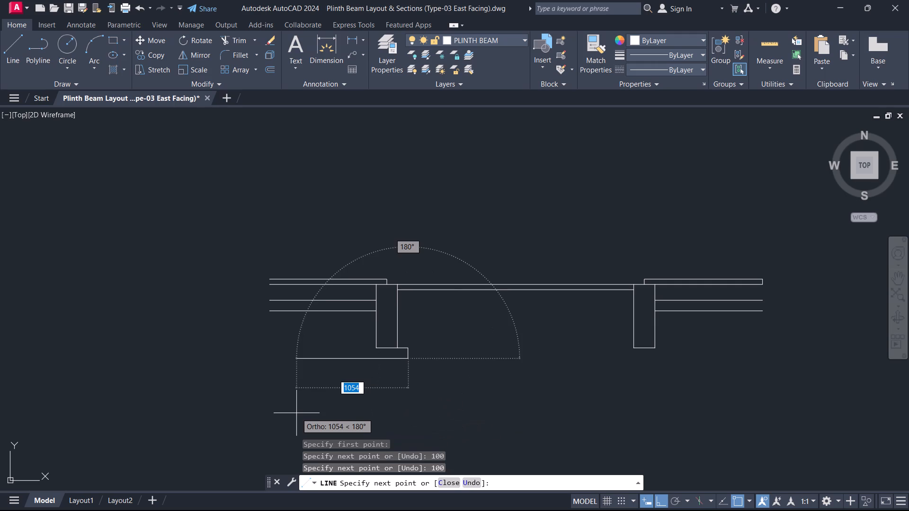
pyautogui.write('400')
pyautogui.press('Return')
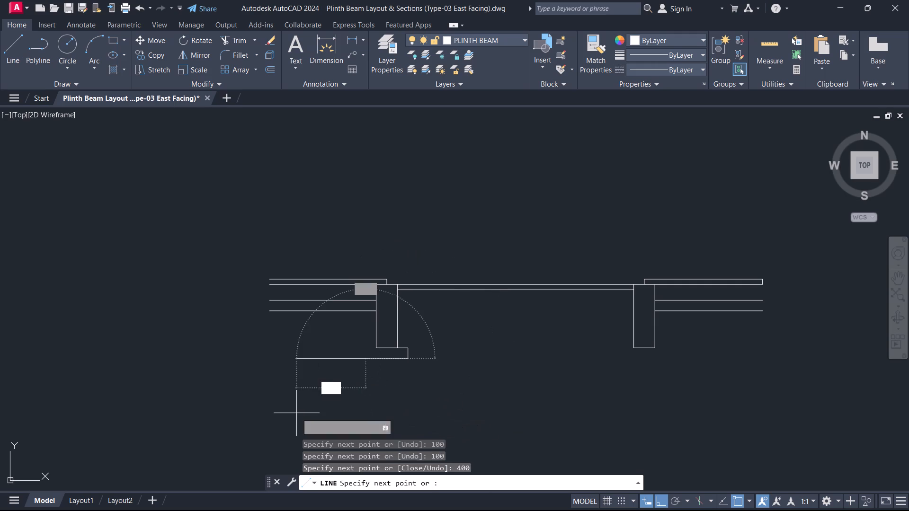
pyautogui.write('100')
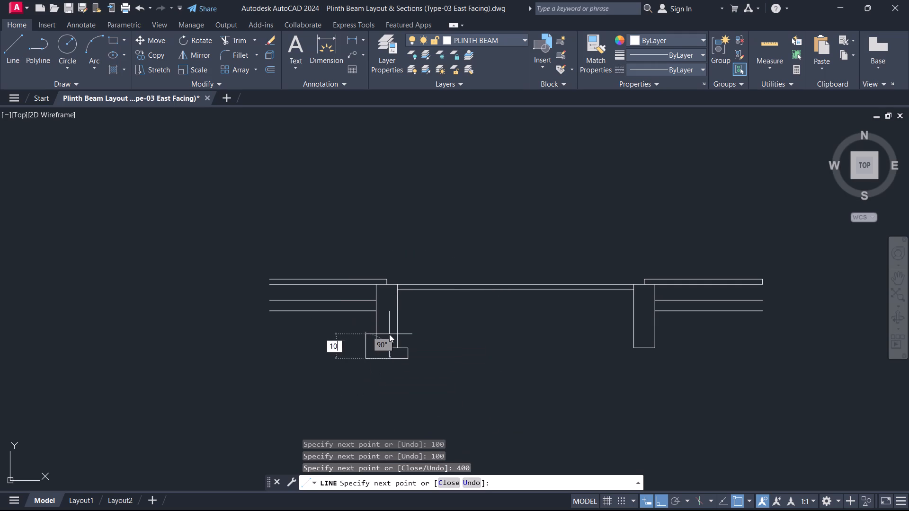
pyautogui.press('Return')
pyautogui.scroll(3, 380, 336)
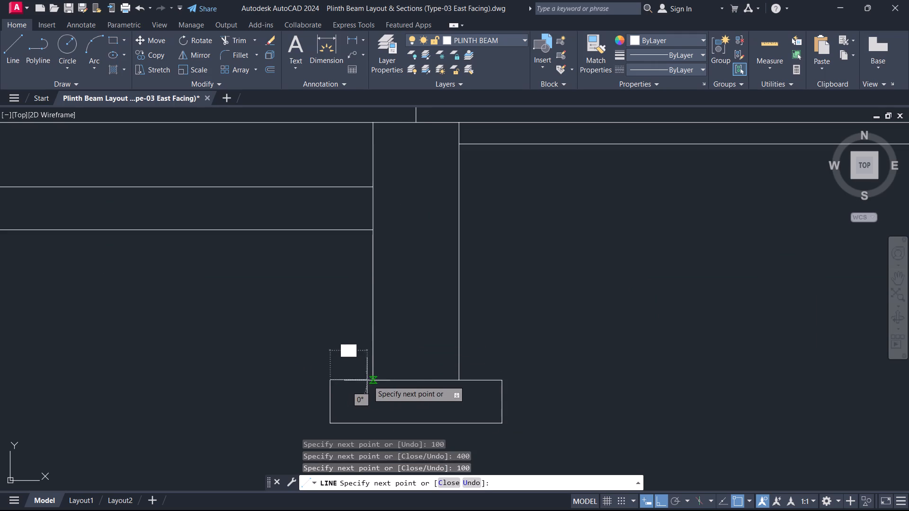
pyautogui.click(373, 379)
pyautogui.press('Escape')
# Draw a 400 by 100 base outline under the right beam, projecting 100 beyond each side of the beam.
pyautogui.scroll(-3, 324, 388)
pyautogui.scroll(2, 582, 401)
pyautogui.moveTo(644, 389); pyautogui.dragTo(626, 383, button='middle')
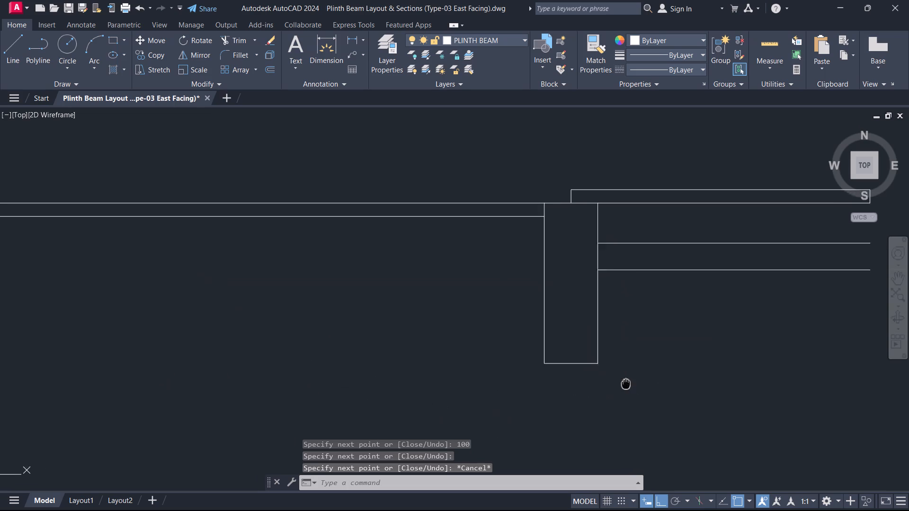
pyautogui.moveTo(626, 383); pyautogui.dragTo(576, 364, button='middle')
pyautogui.scroll(1, 588, 372)
pyautogui.press('space')
pyautogui.click(526, 331)
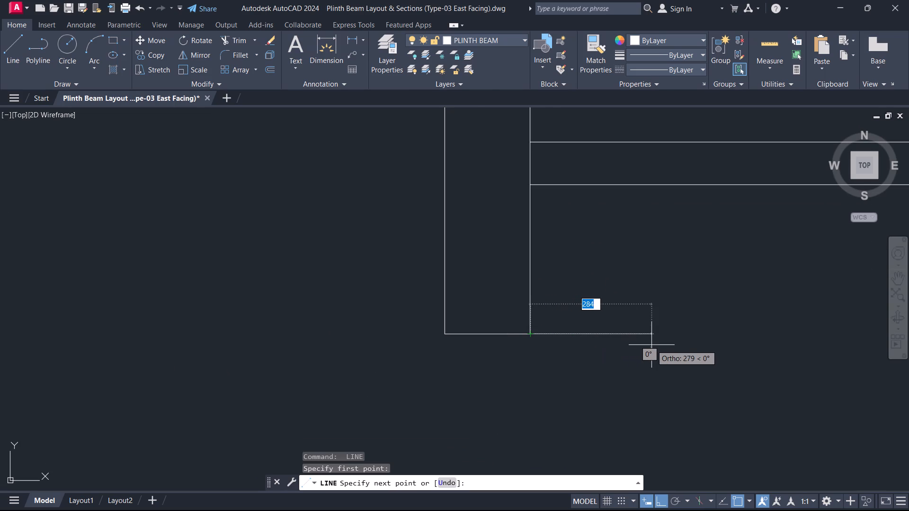
pyautogui.write('100')
pyautogui.press('Return')
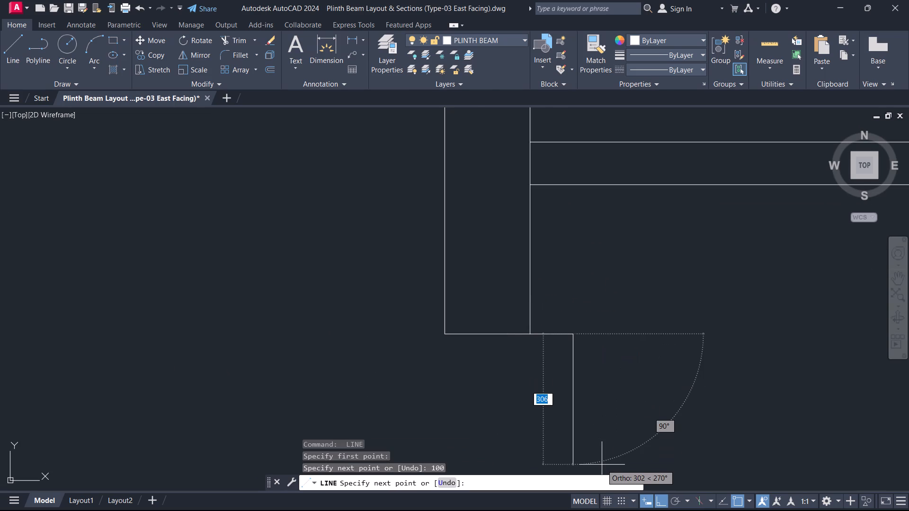
pyautogui.write('100')
pyautogui.press('Return')
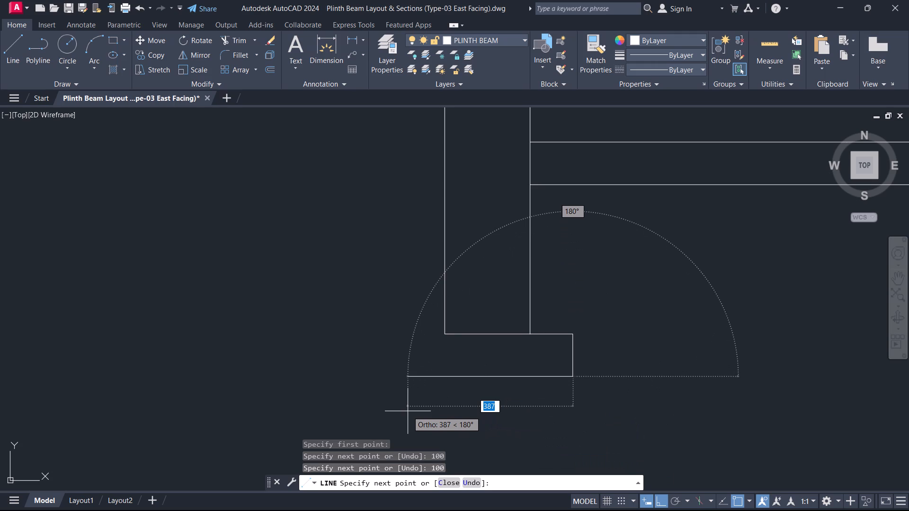
pyautogui.write('400')
pyautogui.press('Return')
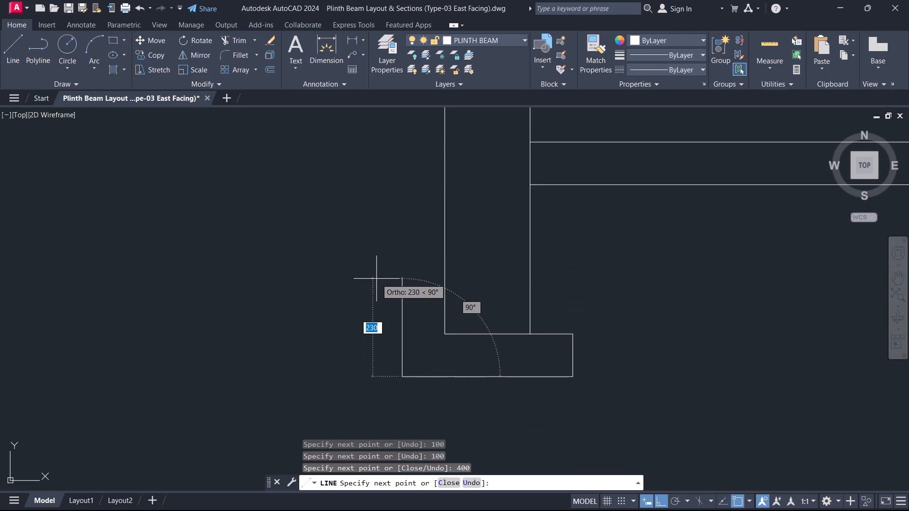
pyautogui.write('100')
pyautogui.press('Return')
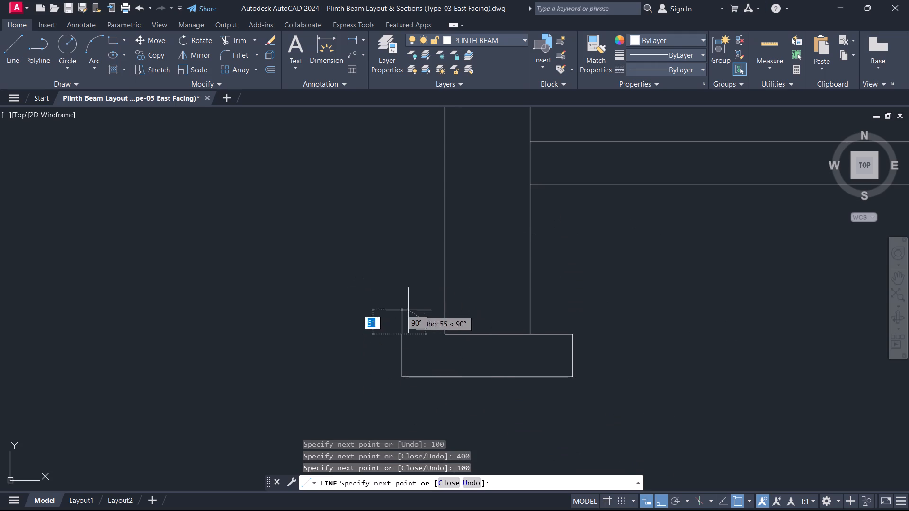
pyautogui.click(443, 332)
pyautogui.press('Escape')
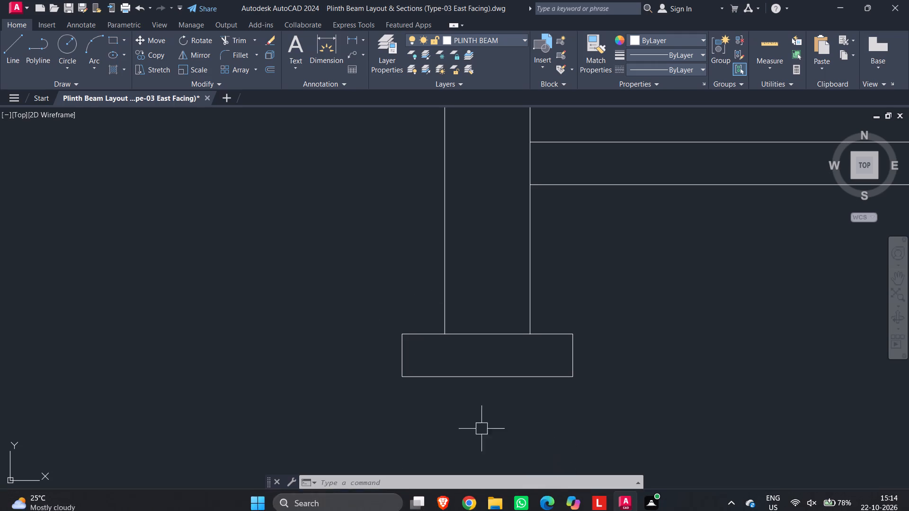
# Check the thickness of the base under the right beam.
pyautogui.scroll(-3, 546, 334)
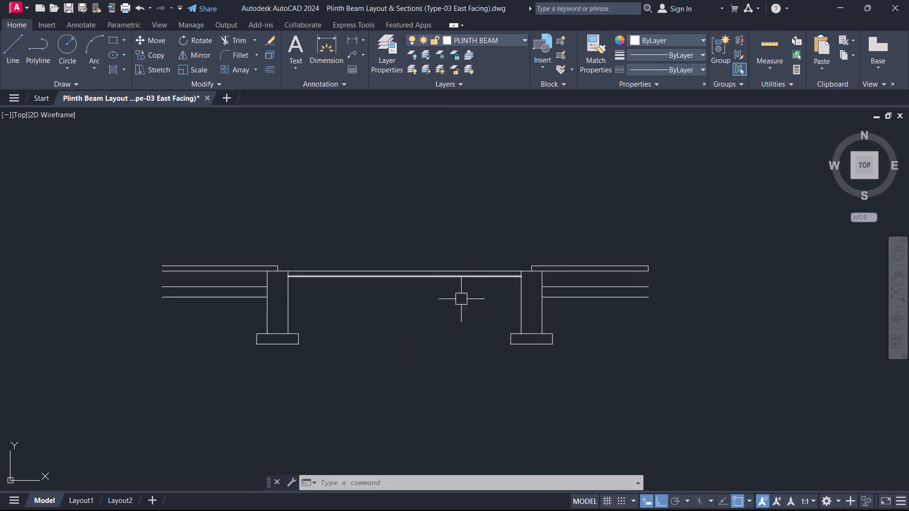
pyautogui.scroll(1, 476, 355)
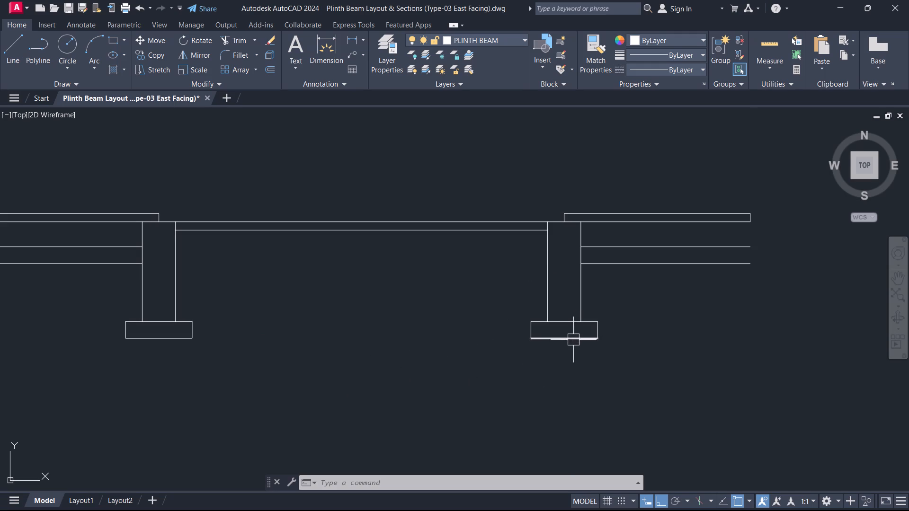
pyautogui.scroll(2, 573, 340)
pyautogui.write('DI')
pyautogui.press('space')
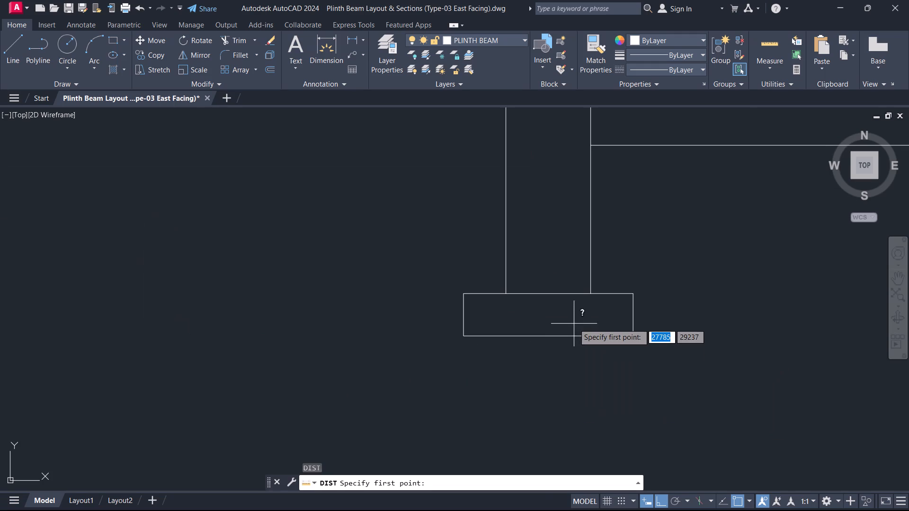
pyautogui.click(577, 336)
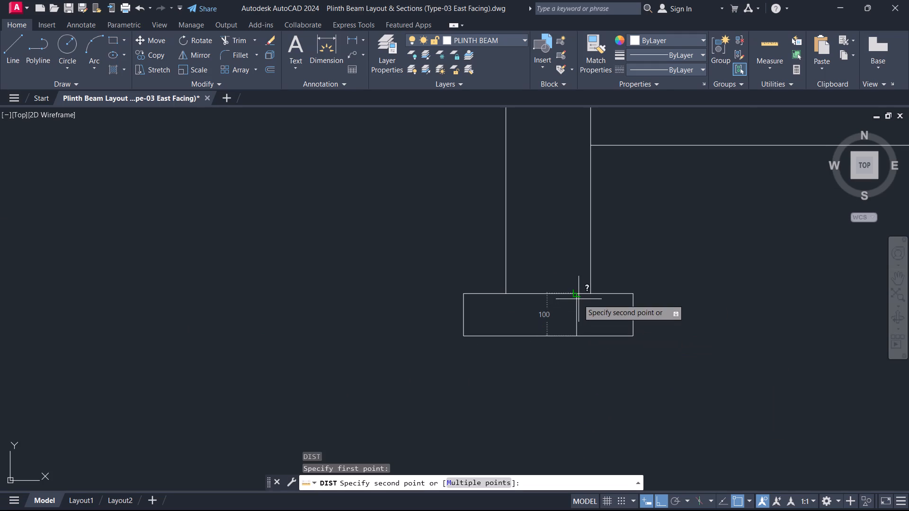
pyautogui.press('Escape')
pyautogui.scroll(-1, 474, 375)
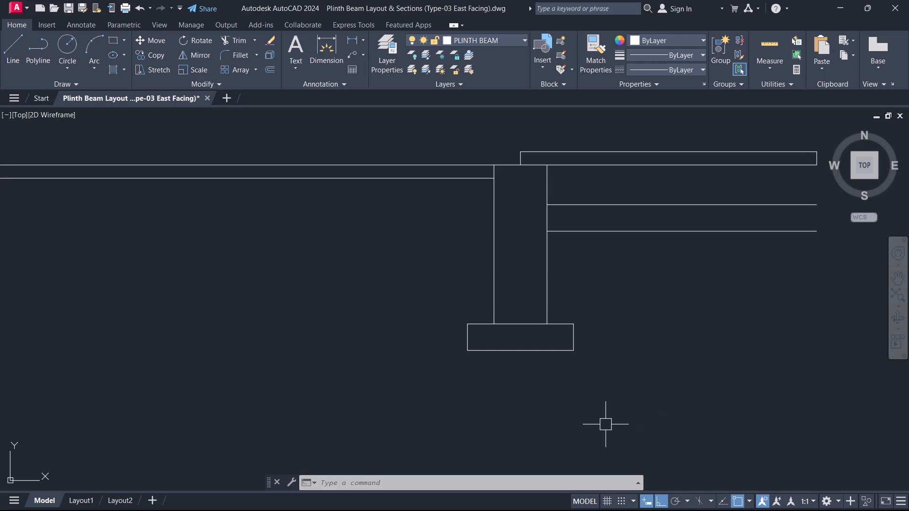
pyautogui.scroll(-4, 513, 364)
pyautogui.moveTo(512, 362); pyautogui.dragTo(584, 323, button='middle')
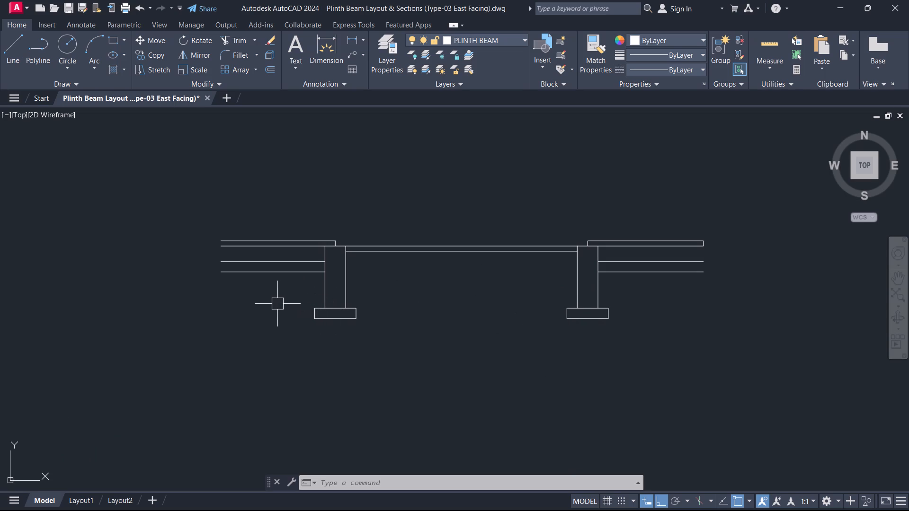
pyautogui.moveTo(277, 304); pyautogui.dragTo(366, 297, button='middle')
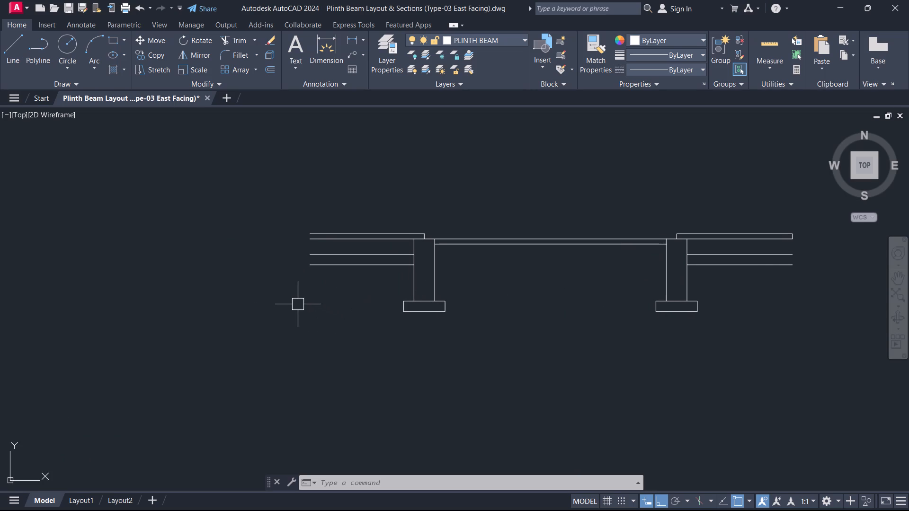
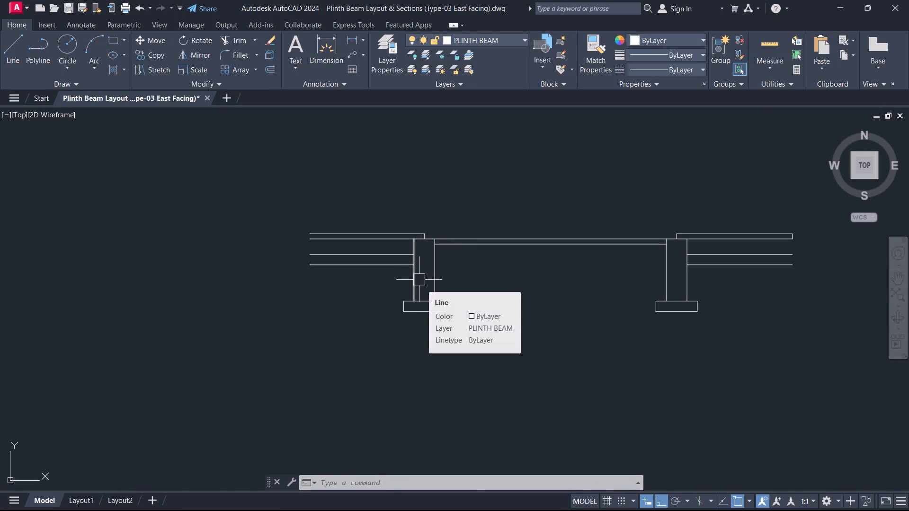
# Draw a vertical line closing the outer left end, from the top slab line down to the upper line of the lower strip.
pyautogui.write('L')
pyautogui.press('space')
pyautogui.scroll(2, 304, 238)
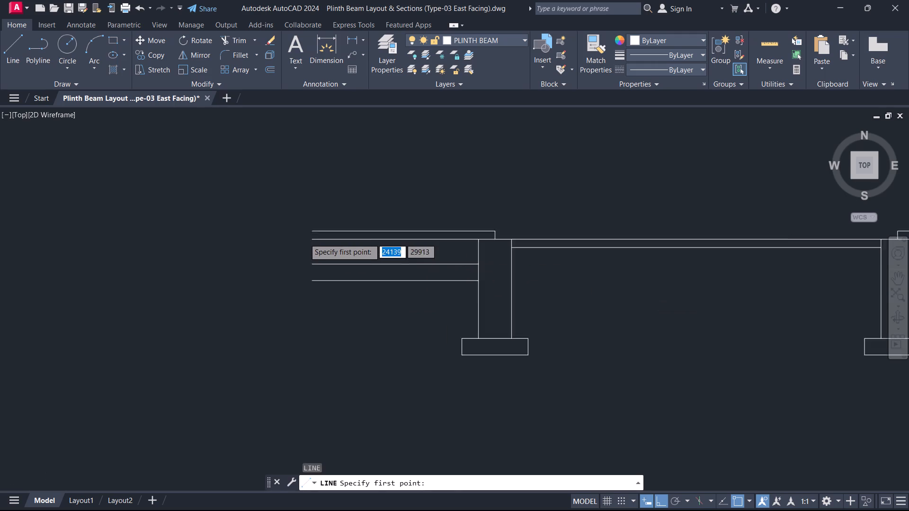
pyautogui.scroll(1, 304, 238)
pyautogui.click(324, 220)
pyautogui.click(321, 301)
pyautogui.press('Escape')
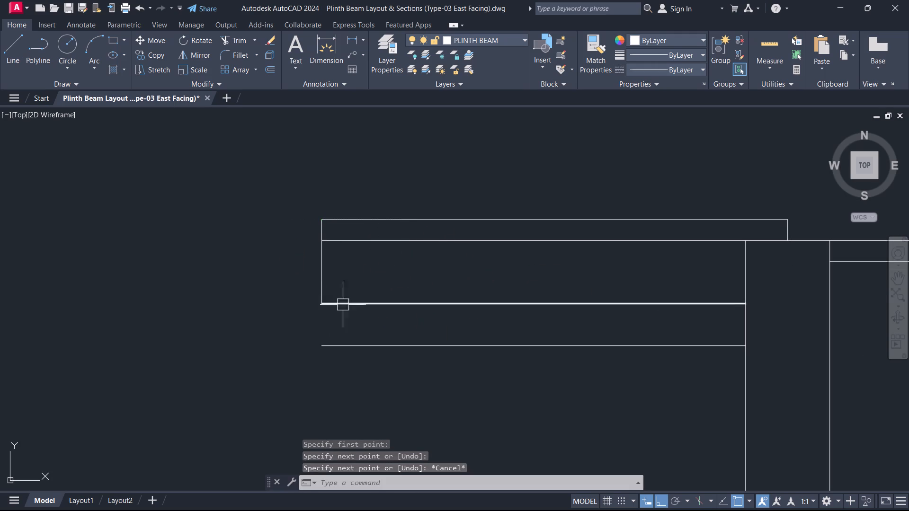
# Extend the vertical closing line at the outer right end down to the upper line of the lower strip.
pyautogui.scroll(-3, 468, 332)
pyautogui.moveTo(459, 324); pyautogui.dragTo(432, 308, button='middle')
pyautogui.moveTo(424, 278); pyautogui.dragTo(100, 265, button='middle')
pyautogui.scroll(2, 621, 298)
pyautogui.scroll(1, 434, 233)
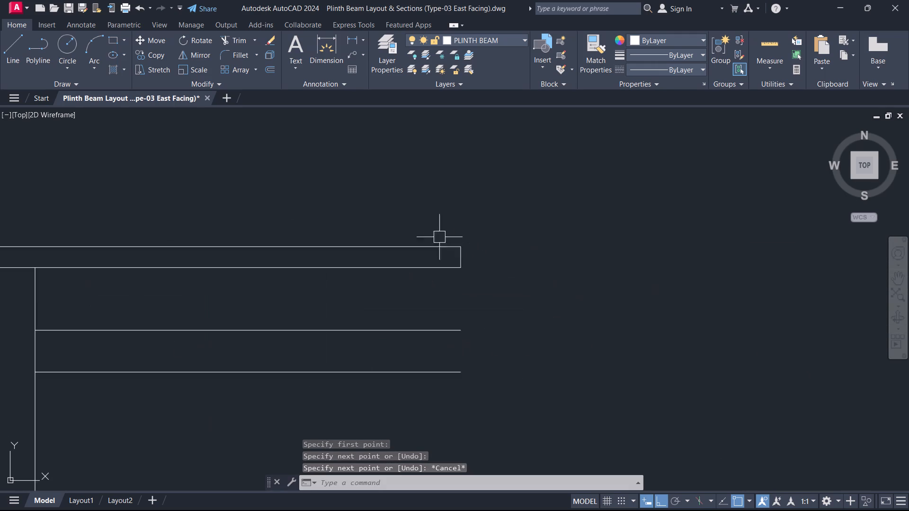
pyautogui.scroll(1, 441, 238)
pyautogui.write('EX')
pyautogui.press('space')
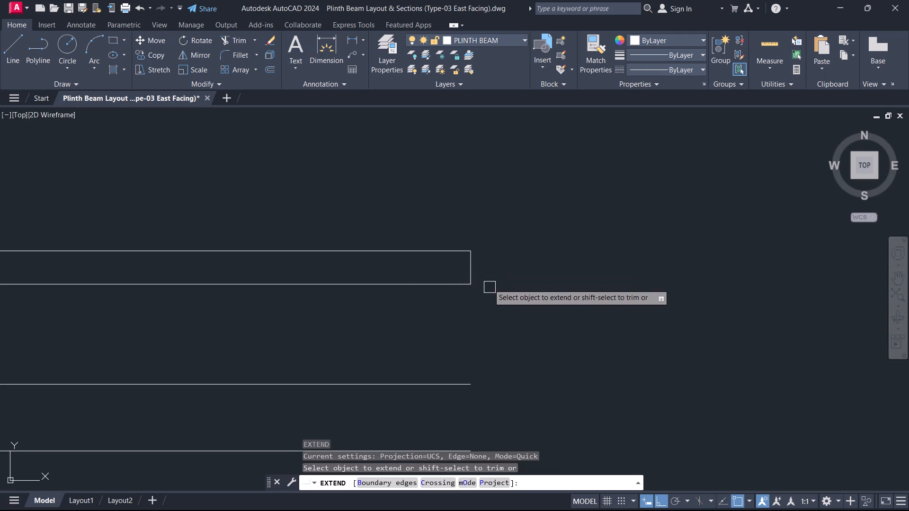
pyautogui.moveTo(488, 266); pyautogui.dragTo(513, 185, button='middle')
pyautogui.click(514, 185)
pyautogui.click(475, 194)
pyautogui.scroll(-1, 477, 247)
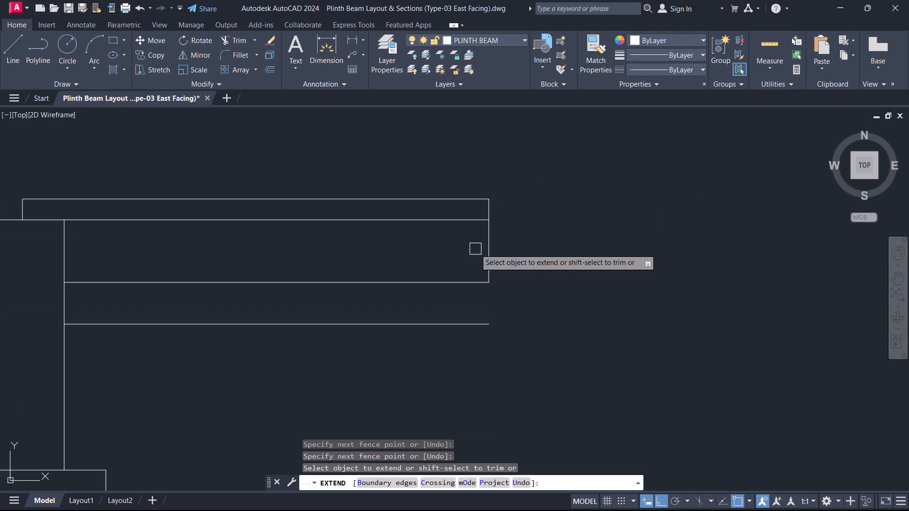
pyautogui.scroll(-2, 475, 249)
pyautogui.press('Escape')
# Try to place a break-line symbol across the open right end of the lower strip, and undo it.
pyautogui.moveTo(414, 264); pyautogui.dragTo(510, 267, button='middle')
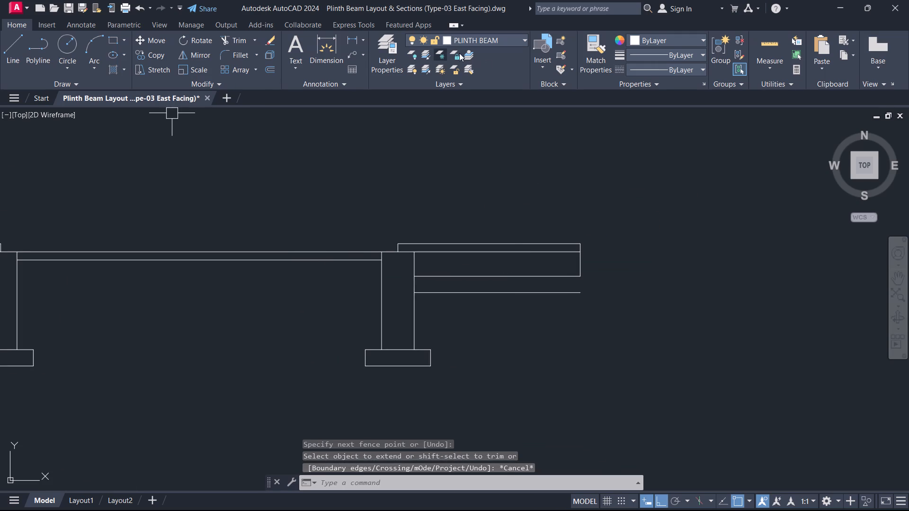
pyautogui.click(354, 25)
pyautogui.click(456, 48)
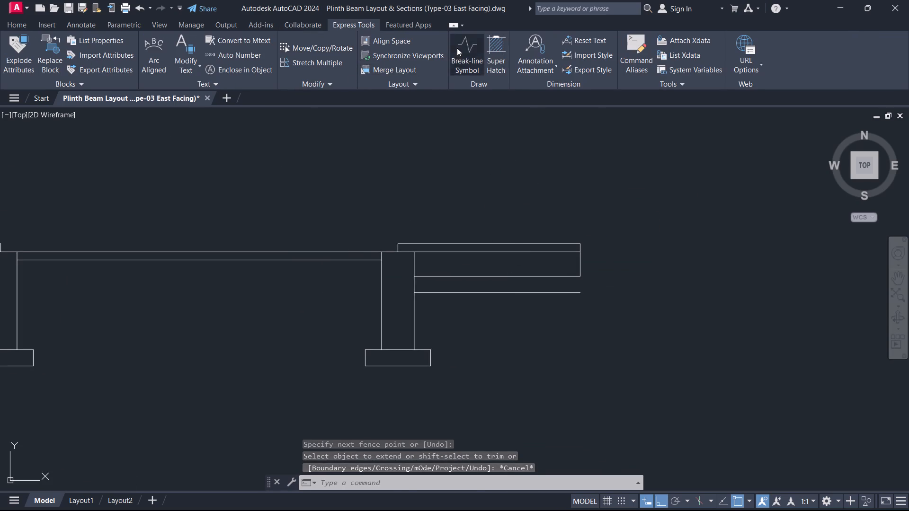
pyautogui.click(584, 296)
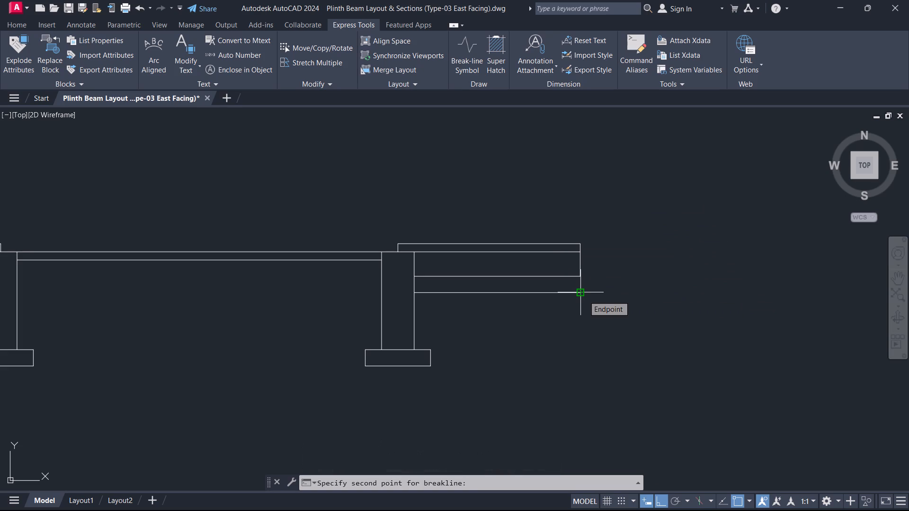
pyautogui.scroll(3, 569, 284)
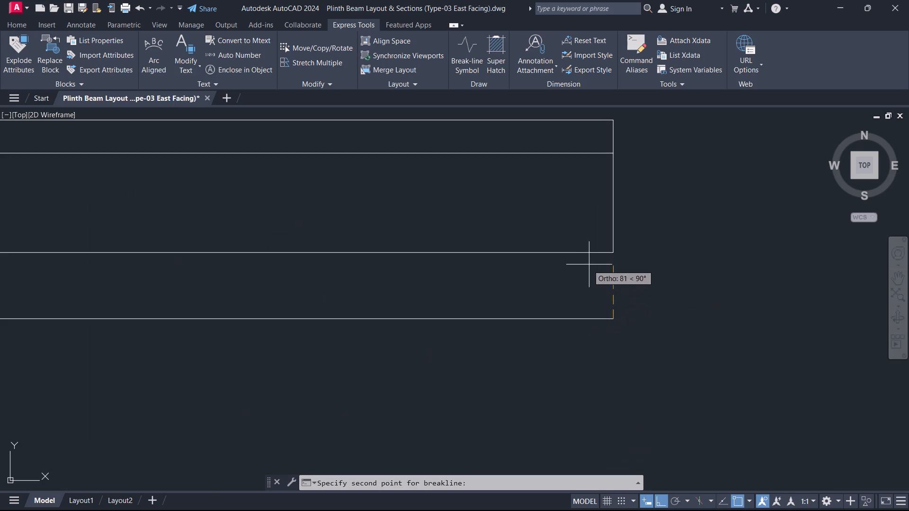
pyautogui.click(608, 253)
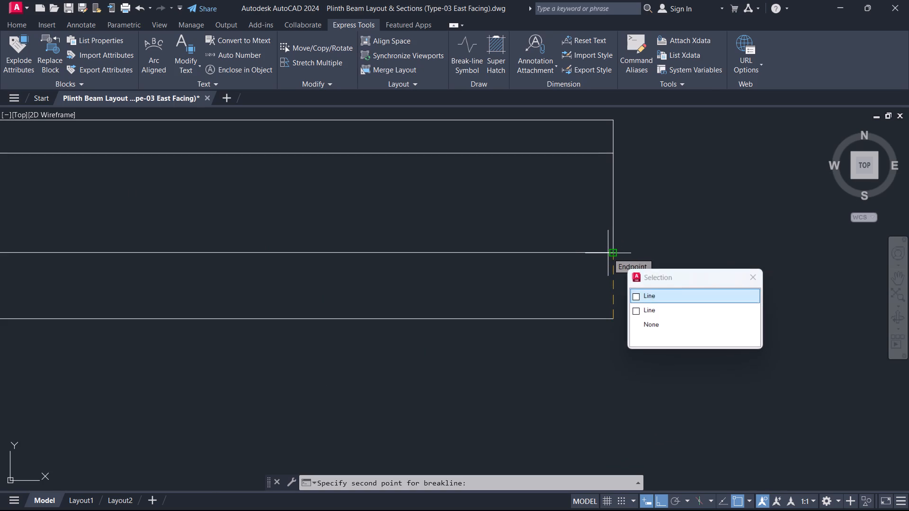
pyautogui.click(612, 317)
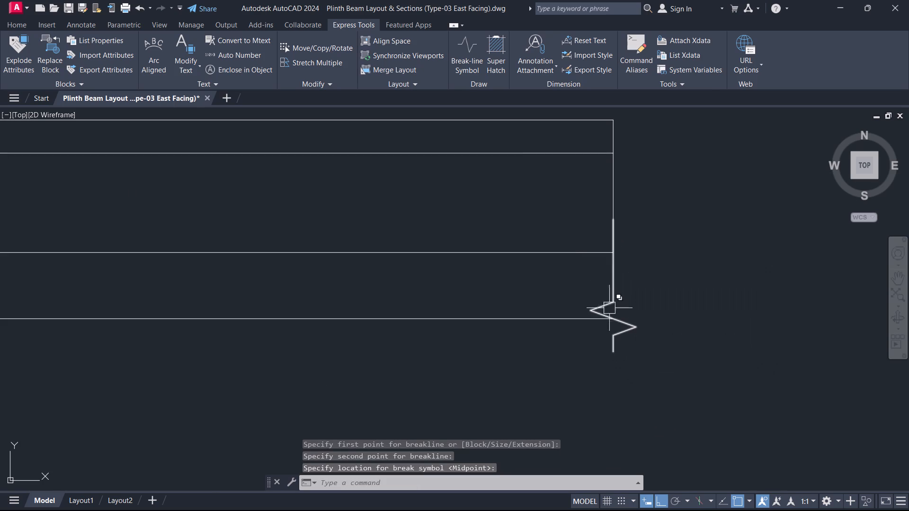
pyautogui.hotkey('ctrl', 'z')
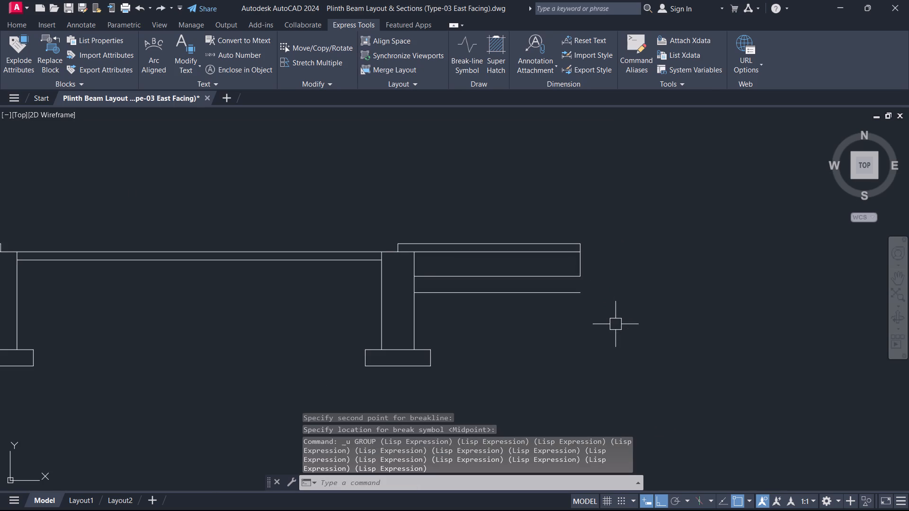
# Place a break-line symbol across the open right end of the lower strip, with the break at its midpoint.
pyautogui.scroll(3, 584, 277)
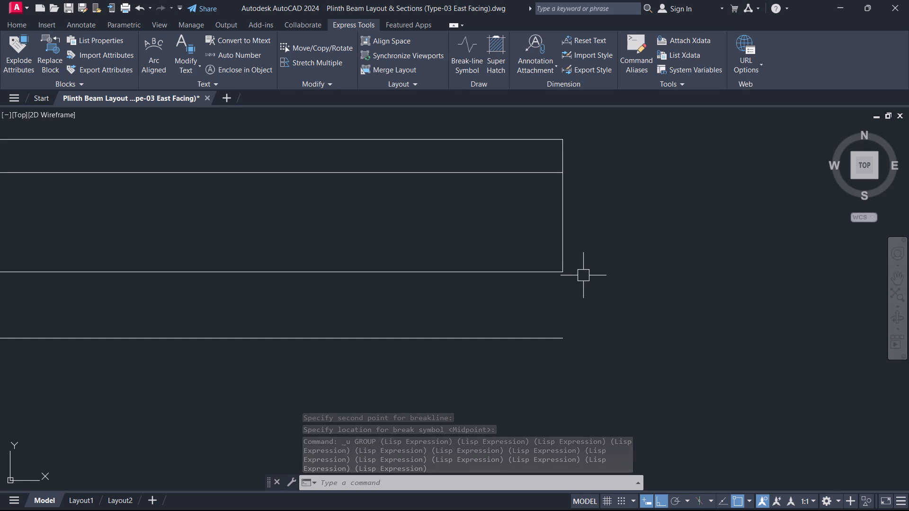
pyautogui.click(469, 57)
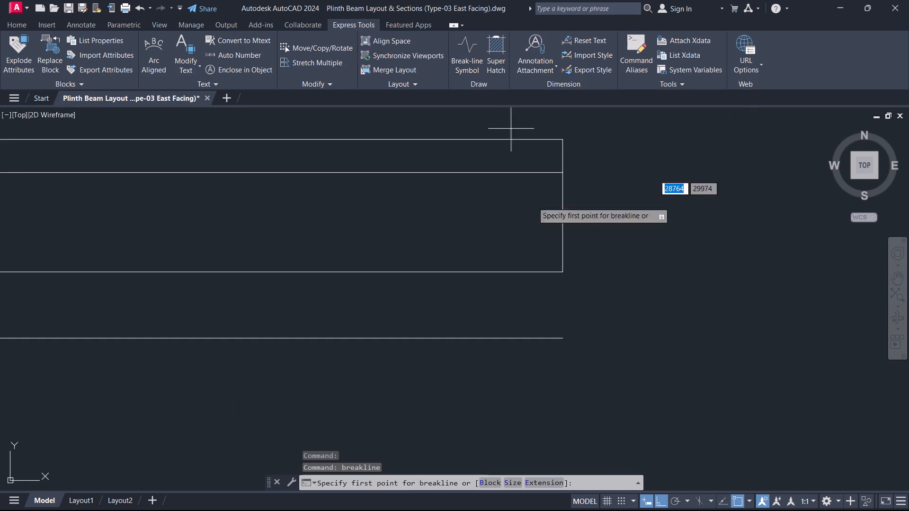
pyautogui.click(564, 277)
pyautogui.click(566, 335)
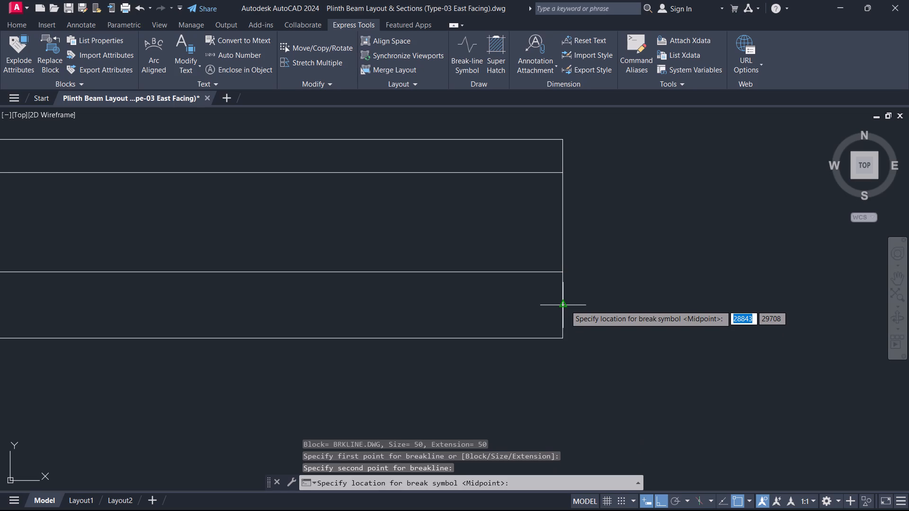
pyautogui.click(565, 305)
pyautogui.click(592, 343)
pyautogui.click(598, 348)
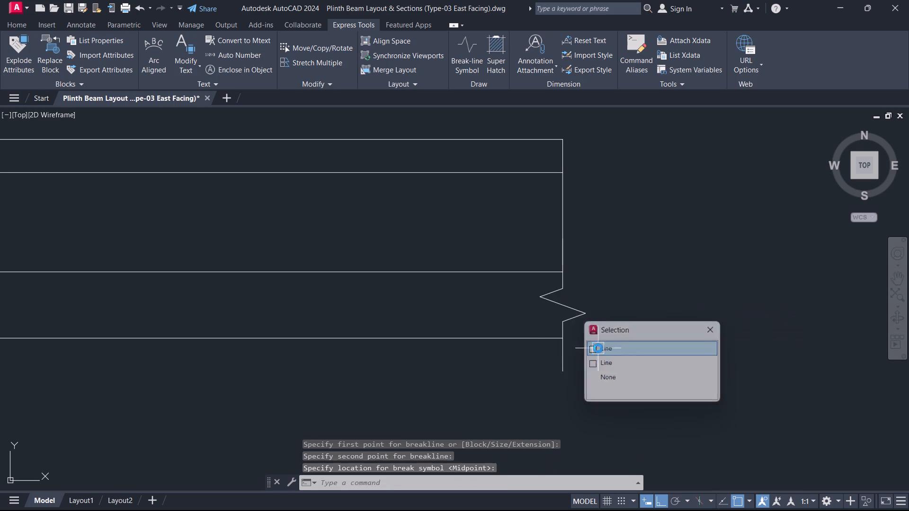
pyautogui.press('Escape')
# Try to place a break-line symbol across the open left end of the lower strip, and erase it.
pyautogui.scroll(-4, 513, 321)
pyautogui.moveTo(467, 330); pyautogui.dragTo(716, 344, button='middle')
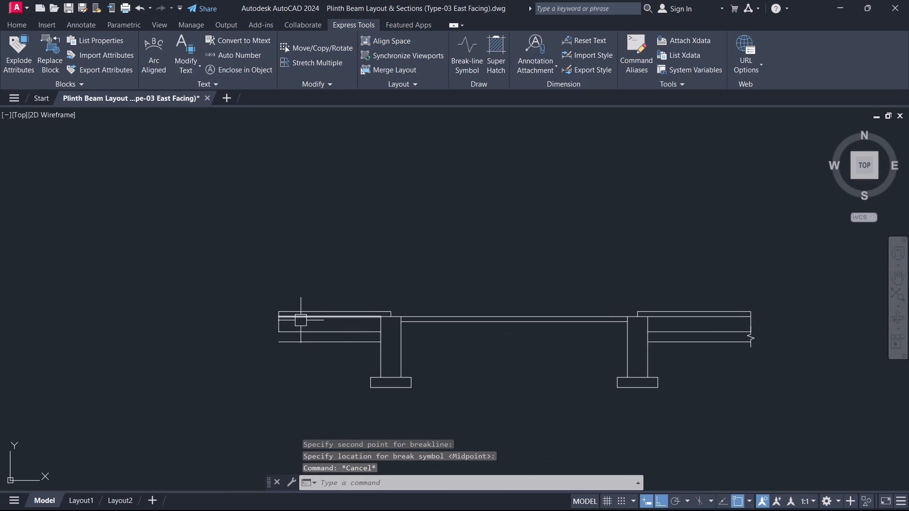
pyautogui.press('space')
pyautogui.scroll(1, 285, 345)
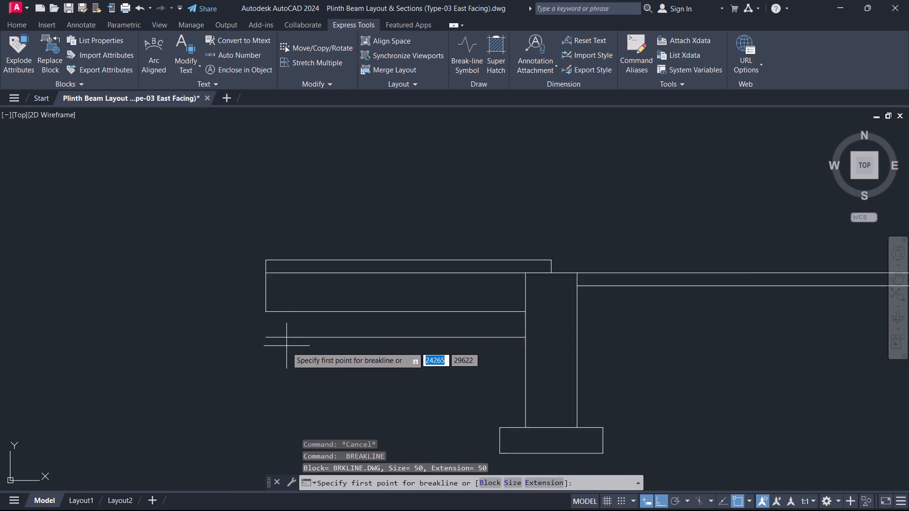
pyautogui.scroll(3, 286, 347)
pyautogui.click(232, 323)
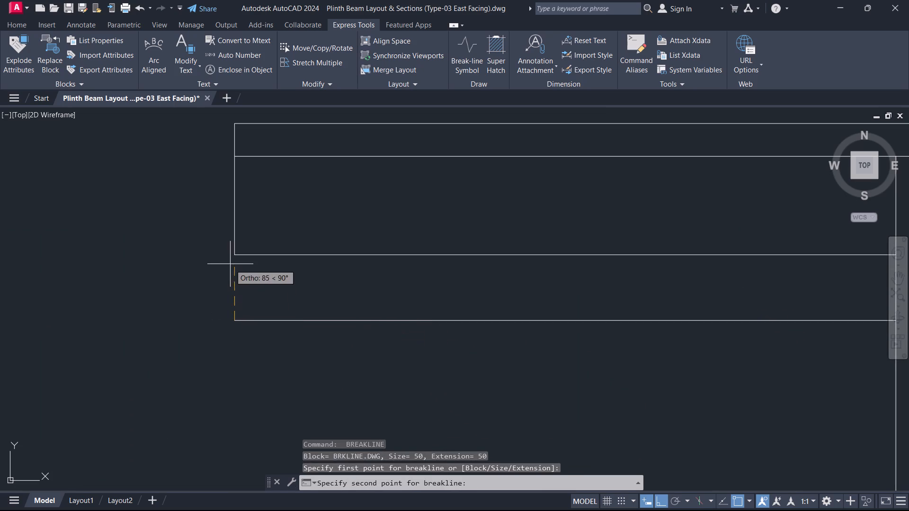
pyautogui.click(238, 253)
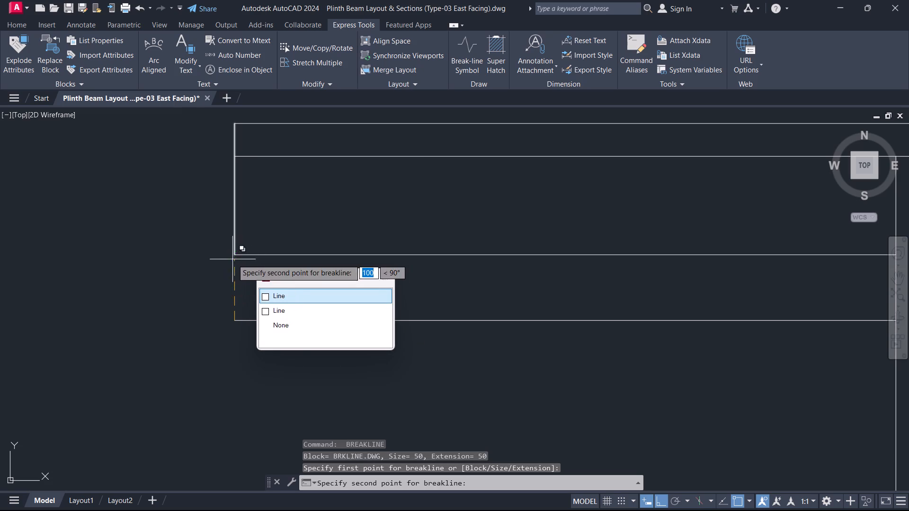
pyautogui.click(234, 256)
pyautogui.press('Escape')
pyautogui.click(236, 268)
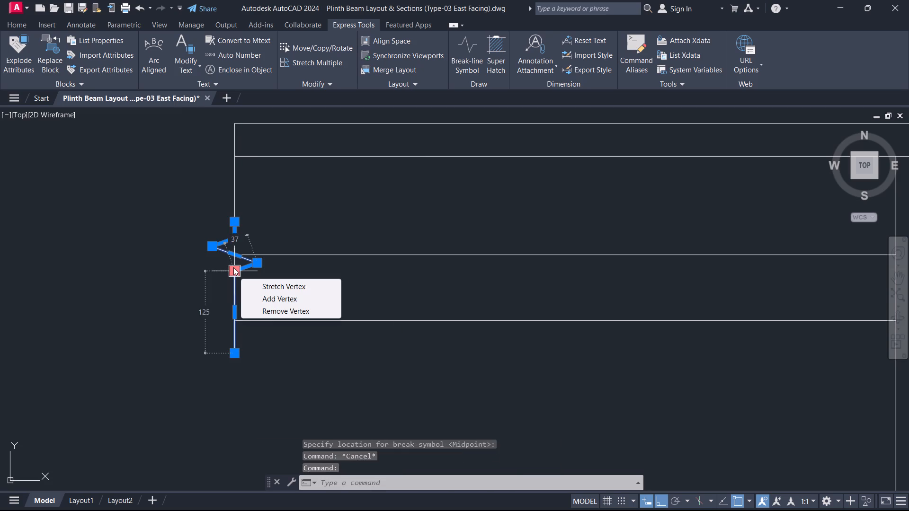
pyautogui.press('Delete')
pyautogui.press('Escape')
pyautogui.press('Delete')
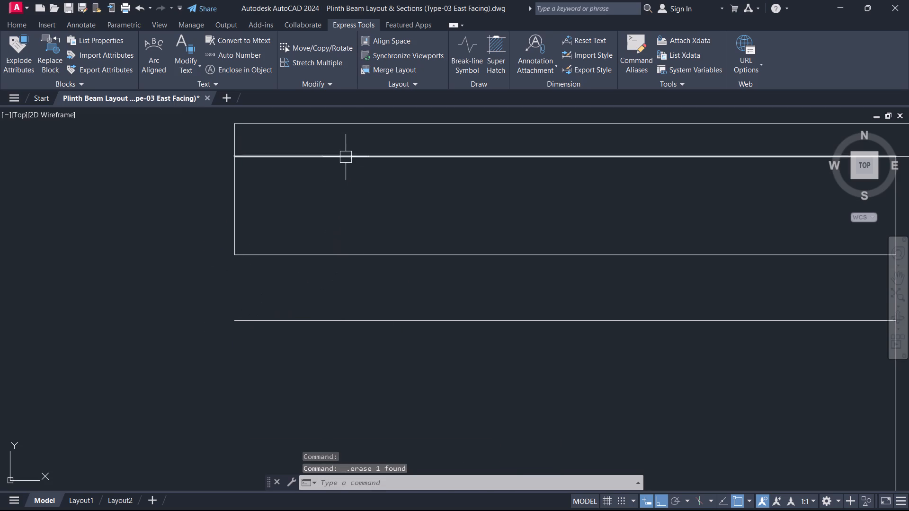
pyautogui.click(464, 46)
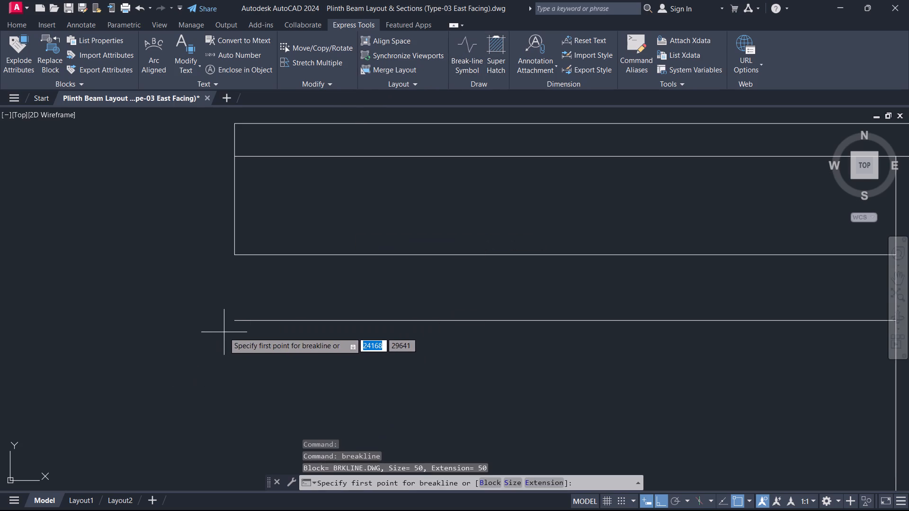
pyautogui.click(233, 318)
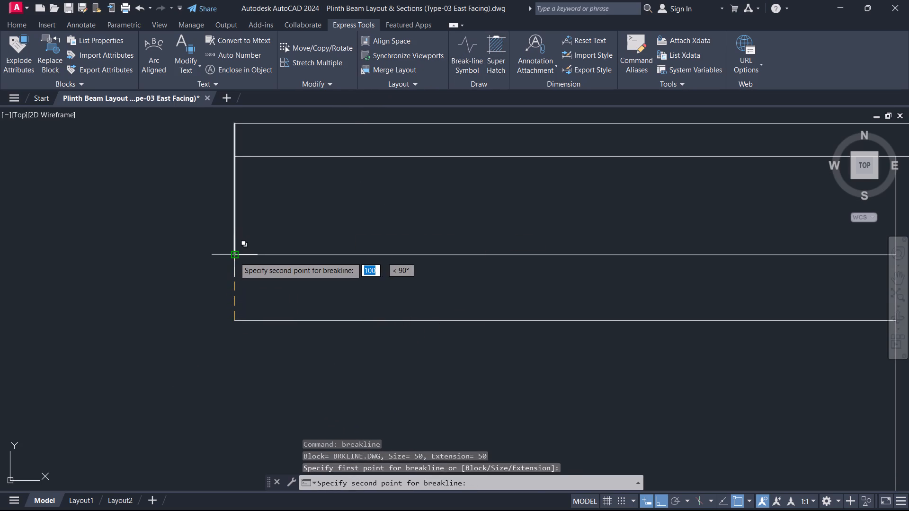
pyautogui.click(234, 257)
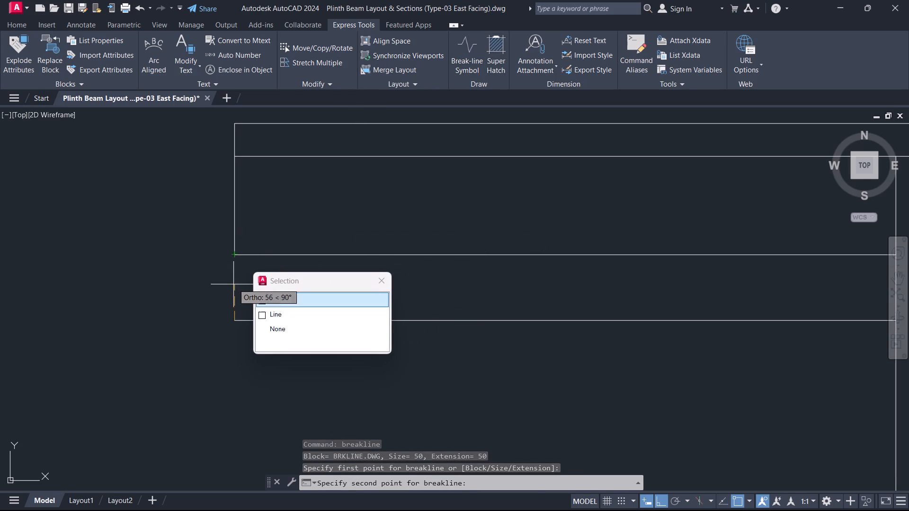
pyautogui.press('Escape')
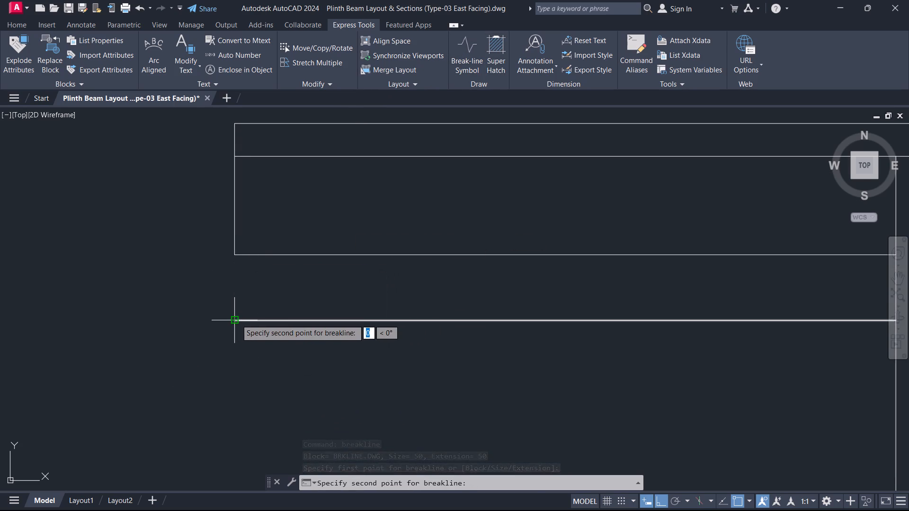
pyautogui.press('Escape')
# Place a break-line symbol across the open left end of the lower strip, with the break at its midpoint.
pyautogui.press('space')
pyautogui.click(232, 257)
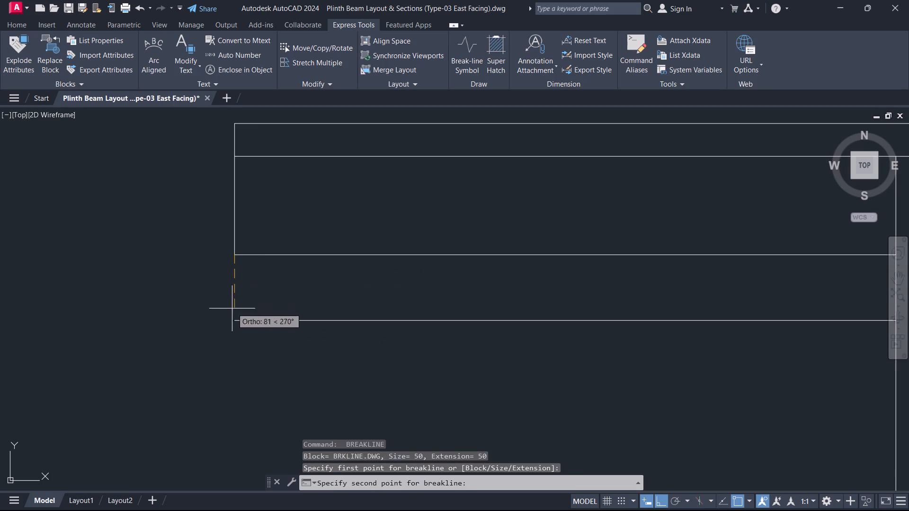
pyautogui.click(234, 321)
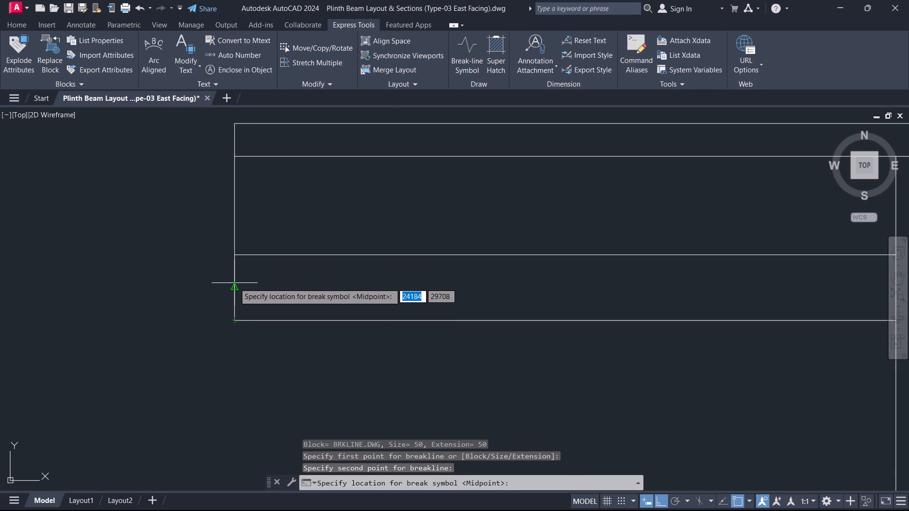
pyautogui.click(233, 290)
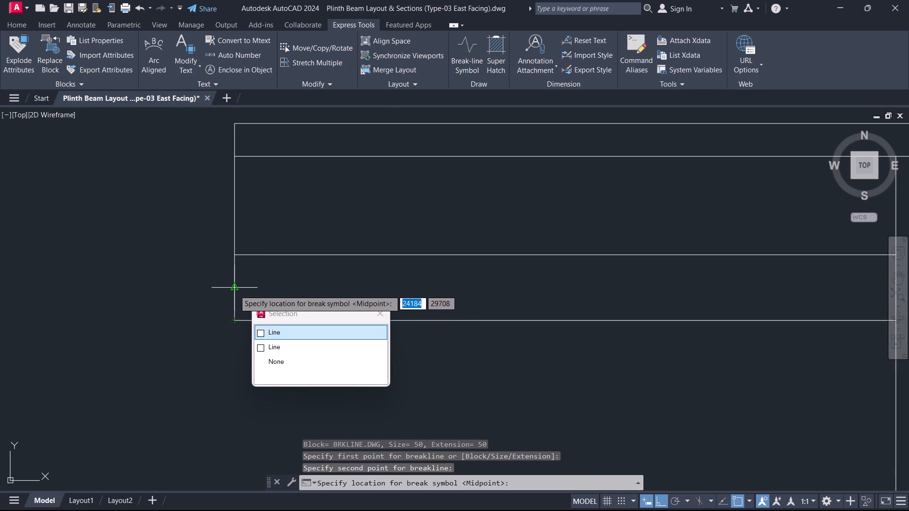
pyautogui.click(234, 290)
pyautogui.tripleClick(236, 288)
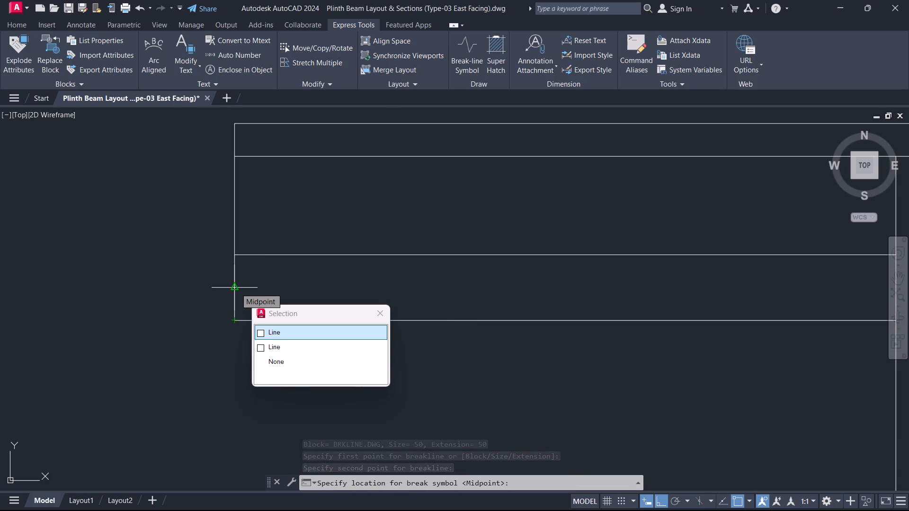
pyautogui.click(236, 288)
pyautogui.doubleClick(236, 288)
pyautogui.click(236, 288)
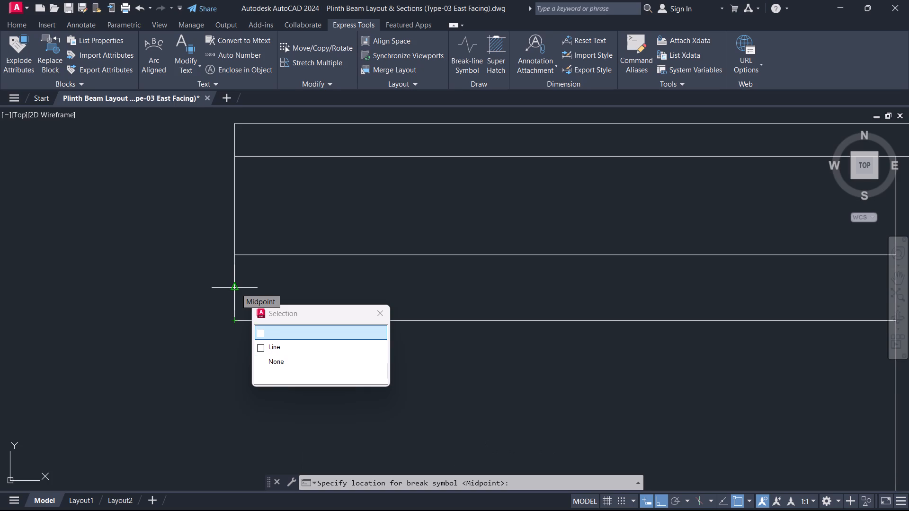
pyautogui.doubleClick(269, 334)
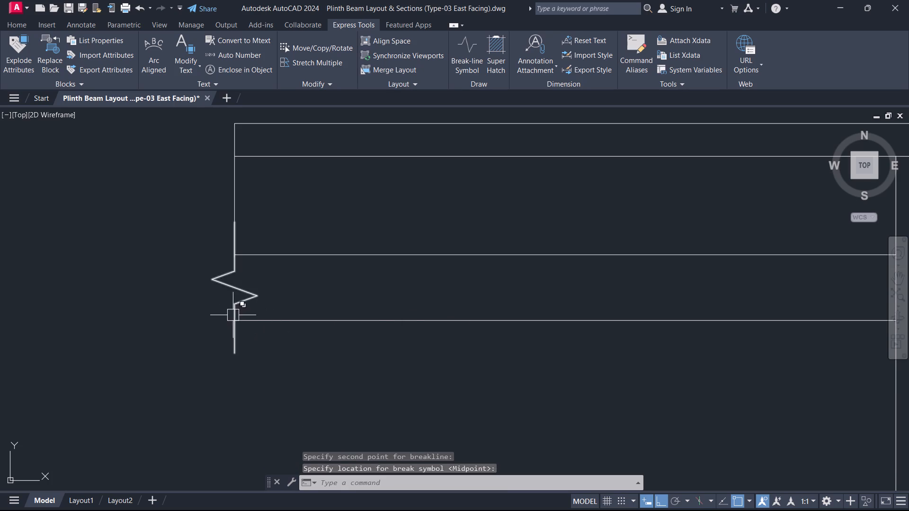
pyautogui.press('Escape')
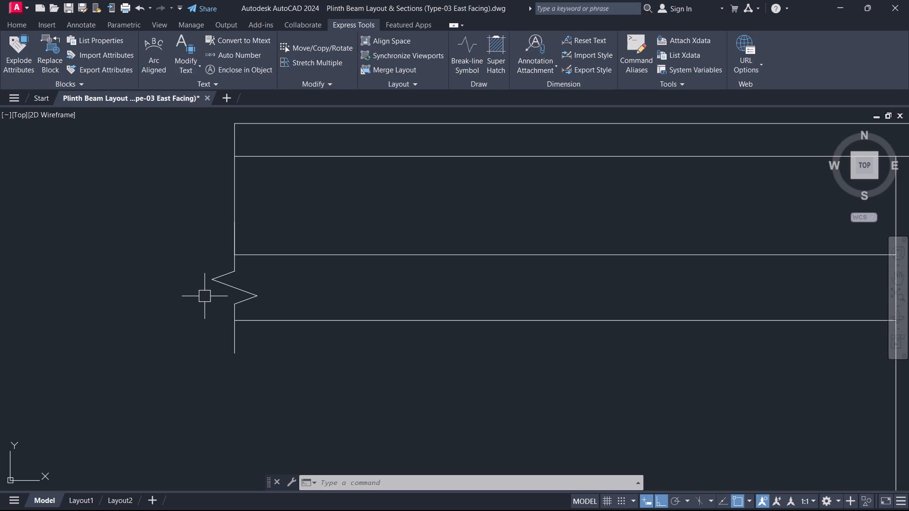
pyautogui.scroll(-3, 306, 264)
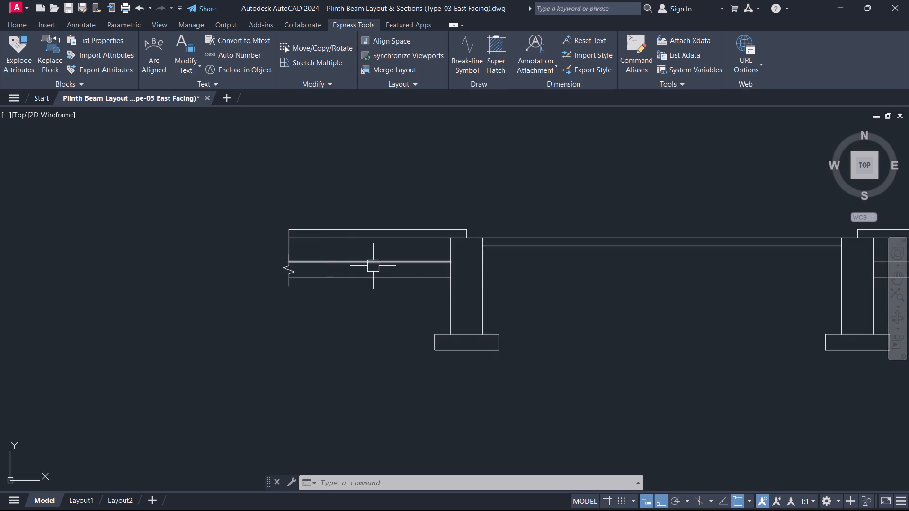
pyautogui.moveTo(379, 268); pyautogui.dragTo(217, 295, button='middle')
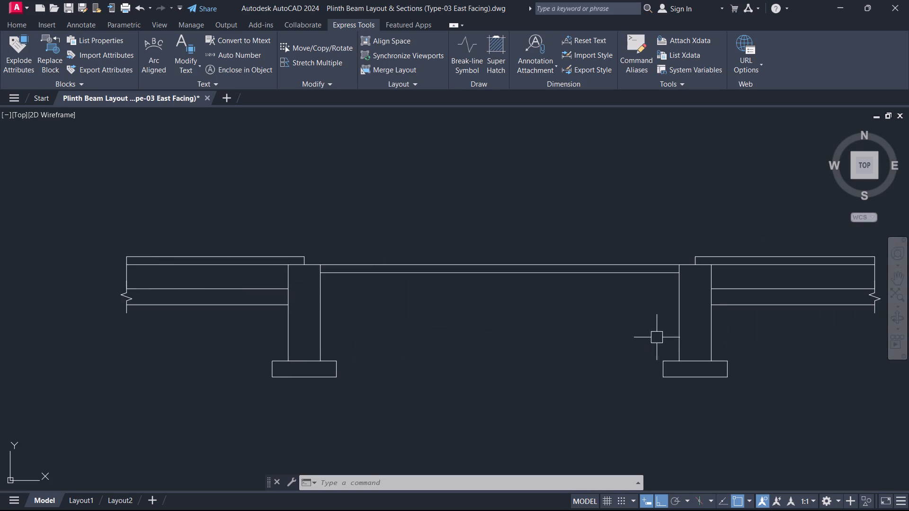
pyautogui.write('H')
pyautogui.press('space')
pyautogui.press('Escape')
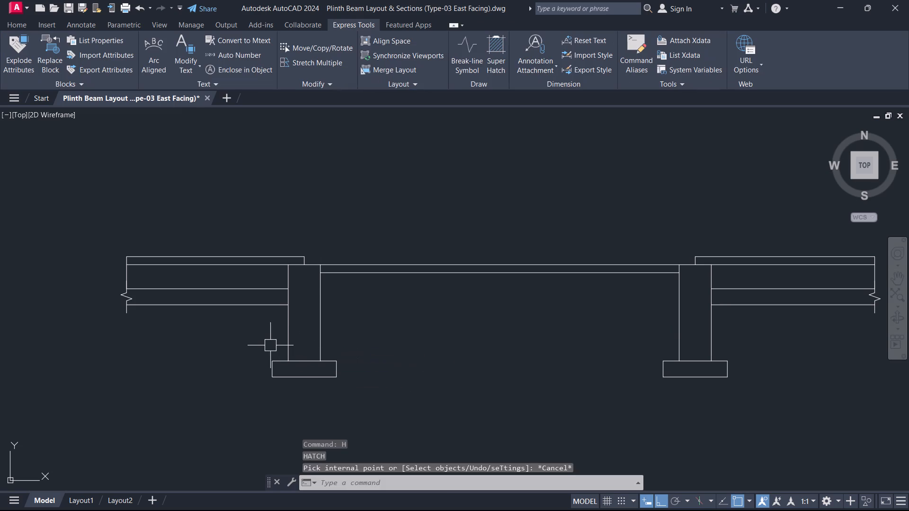
# Offset the bottom line of the thin floor strip between the two columns by 150 downward.
pyautogui.write('O')
pyautogui.press('space')
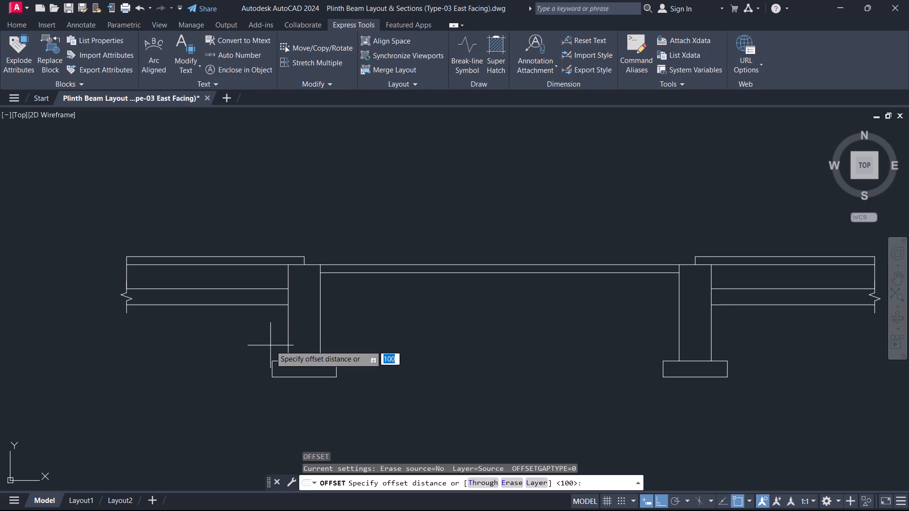
pyautogui.write('150')
pyautogui.press('Return')
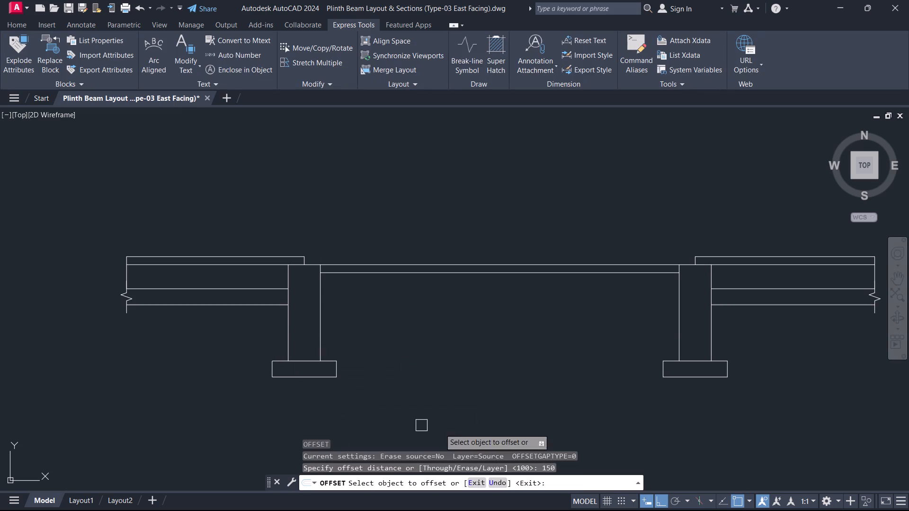
pyautogui.scroll(1, 491, 362)
pyautogui.click(450, 223)
pyautogui.click(452, 245)
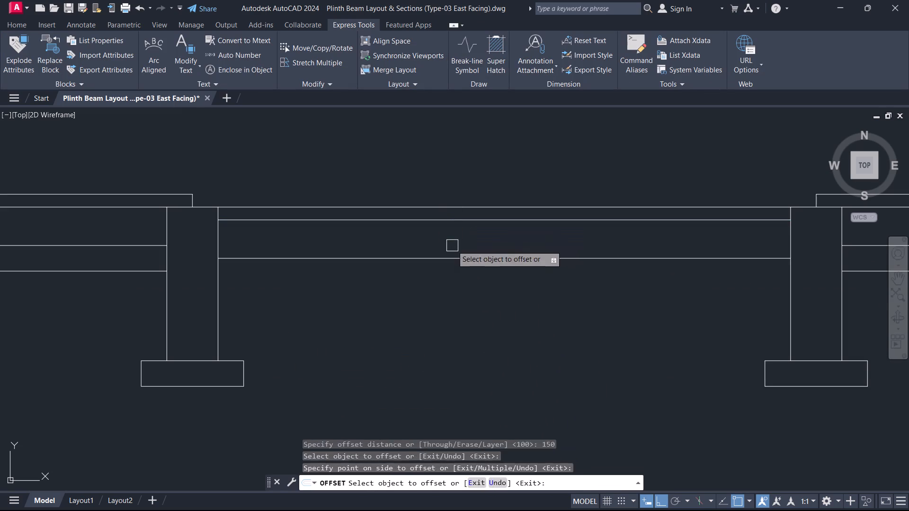
pyautogui.press('Escape')
# Offset the lowest line between the columns by 100 downward to form the middle bed strip.
pyautogui.write('O 100')
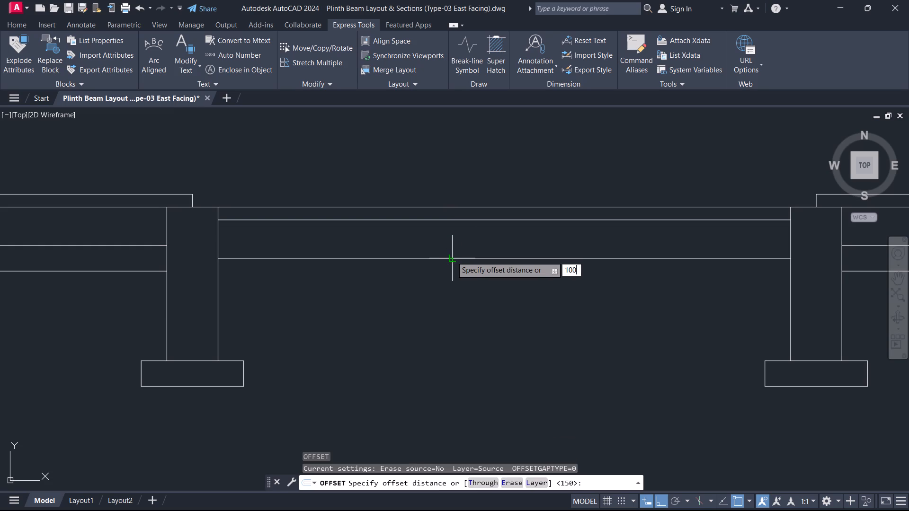
pyautogui.press('Return')
pyautogui.click(484, 257)
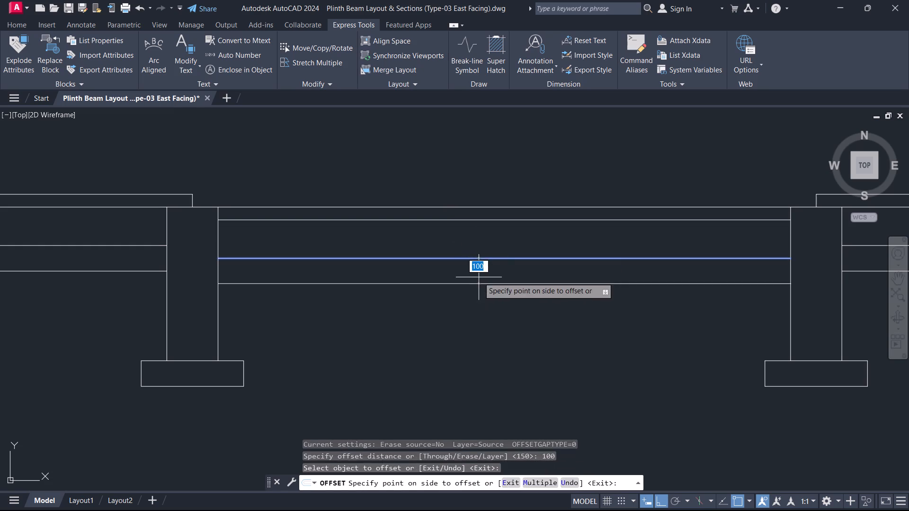
pyautogui.click(479, 277)
pyautogui.press('Escape')
pyautogui.scroll(-1, 470, 283)
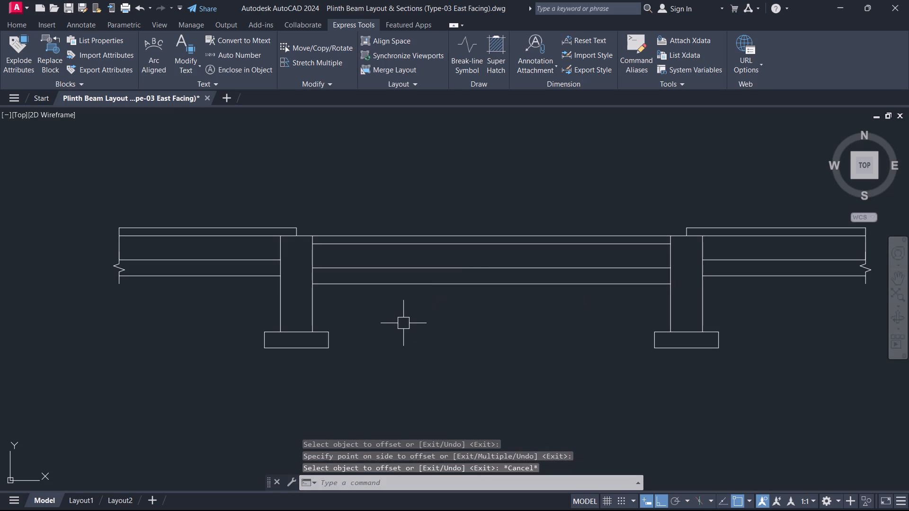
# Hatch both footings and the middle, right and left lower bed strips with the AR-CONC pattern at scale 1.
pyautogui.press('h')
pyautogui.press('space')
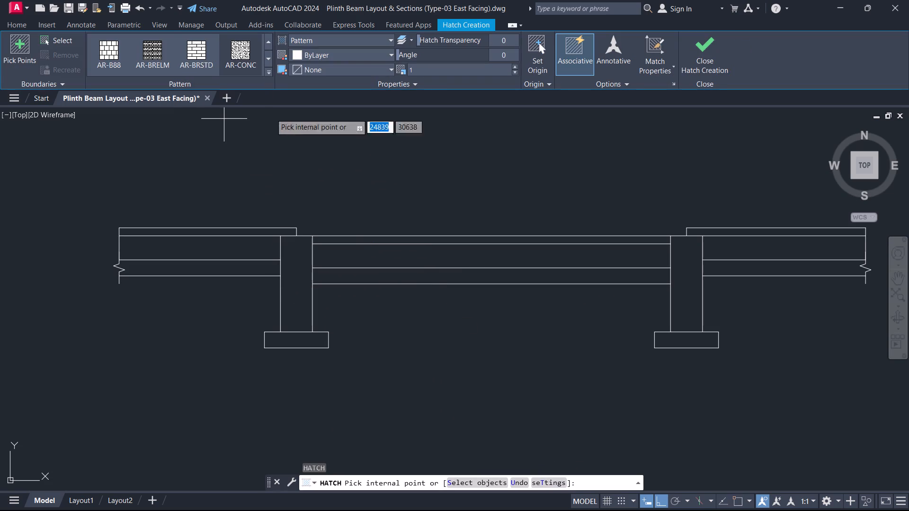
pyautogui.click(293, 344)
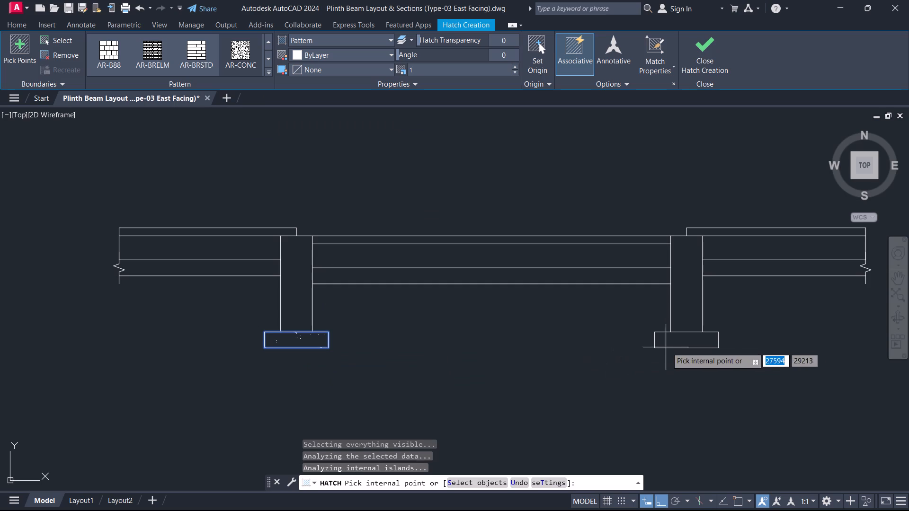
pyautogui.click(682, 341)
pyautogui.click(558, 276)
pyautogui.click(732, 268)
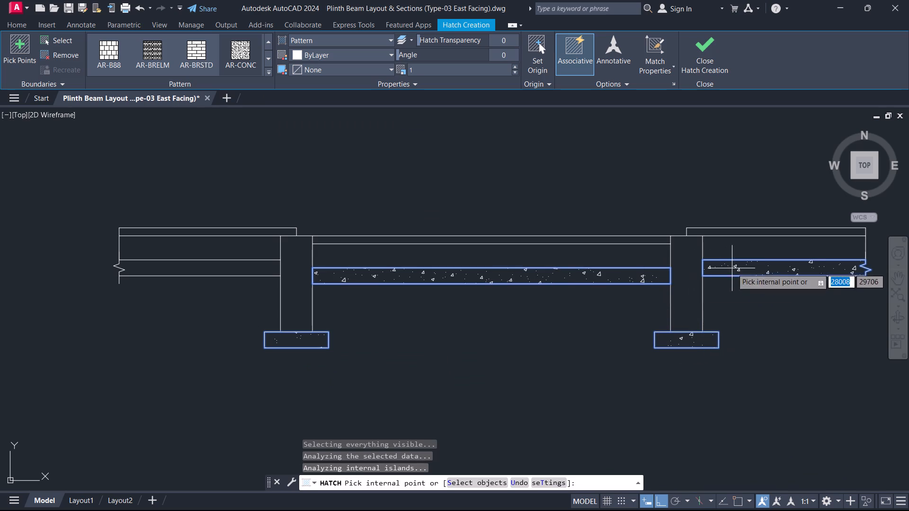
pyautogui.click(200, 268)
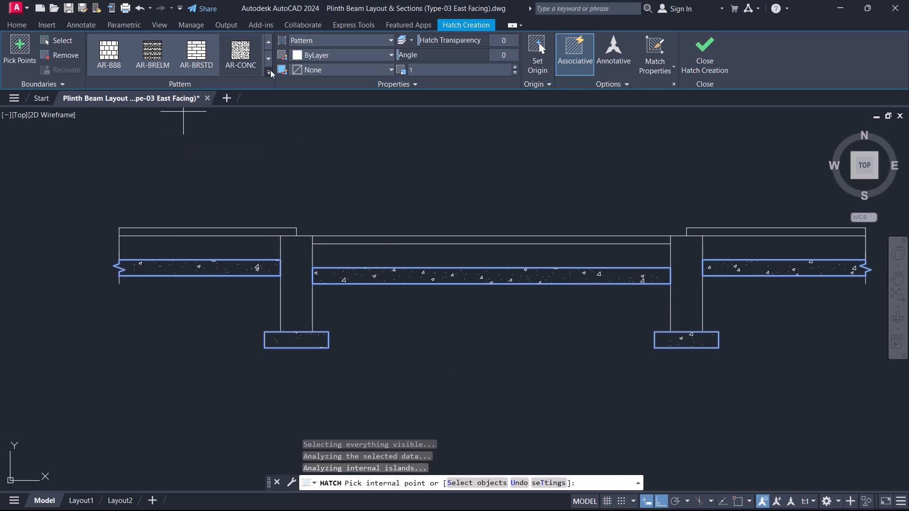
pyautogui.click(267, 74)
pyautogui.scroll(8, 212, 100)
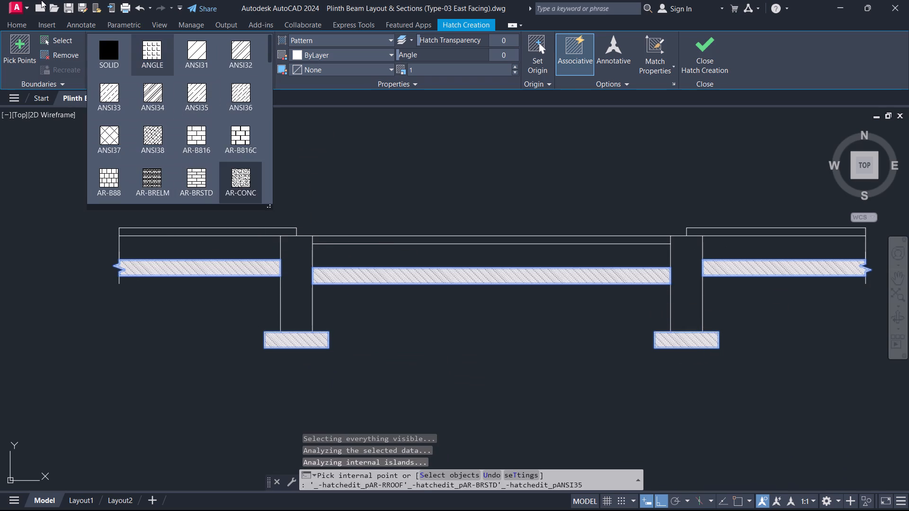
pyautogui.press('Escape')
pyautogui.press('Escape')
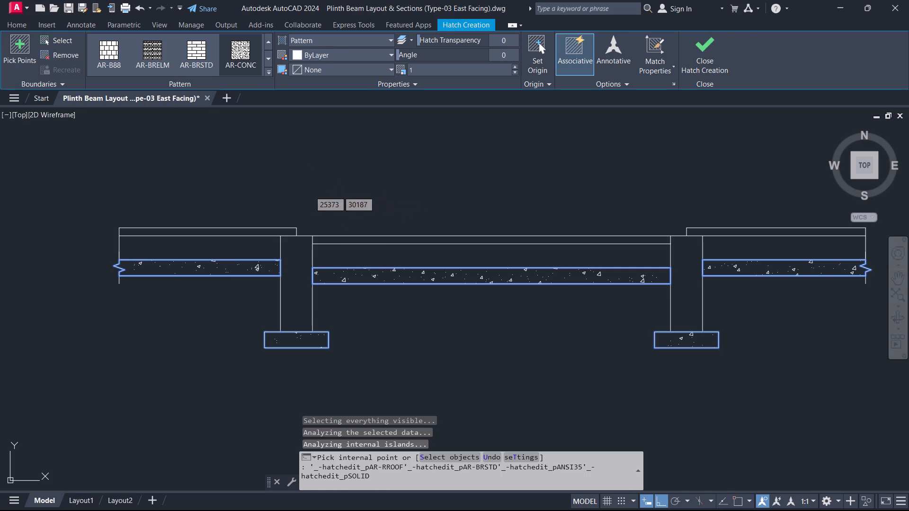
# Hatch both columns with the SOLID pattern.
pyautogui.press('space')
pyautogui.click(268, 71)
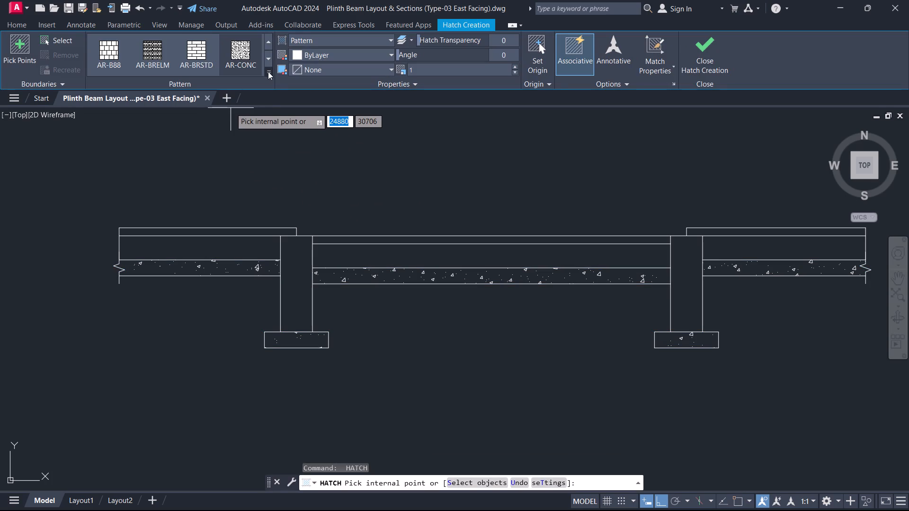
pyautogui.scroll(6, 243, 146)
pyautogui.click(125, 58)
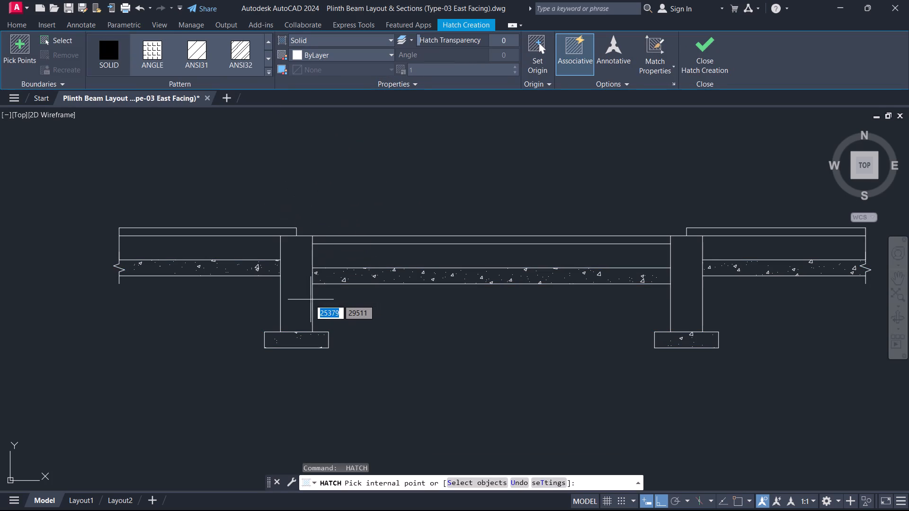
pyautogui.click(305, 292)
pyautogui.click(692, 288)
pyautogui.press('Escape')
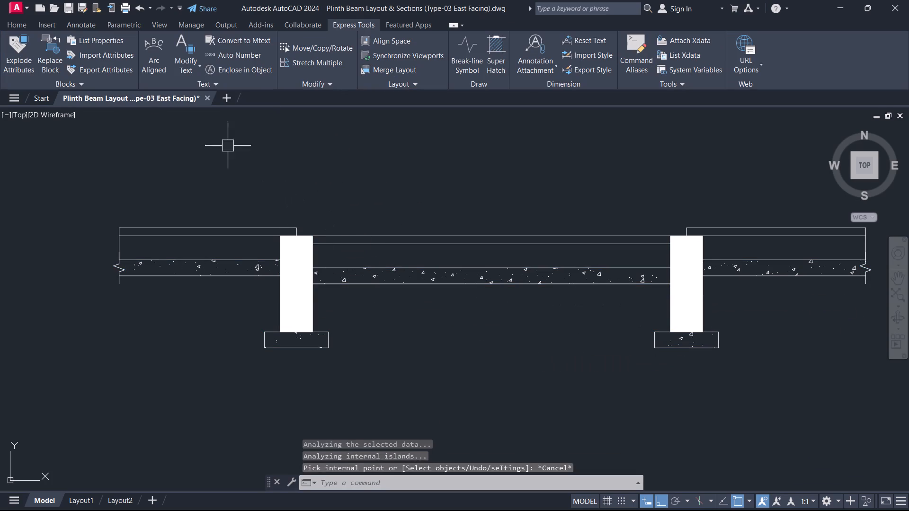
# Hatch the middle, left and right thin top floor strips with the ANGLE pattern at scale 5.
pyautogui.press('space')
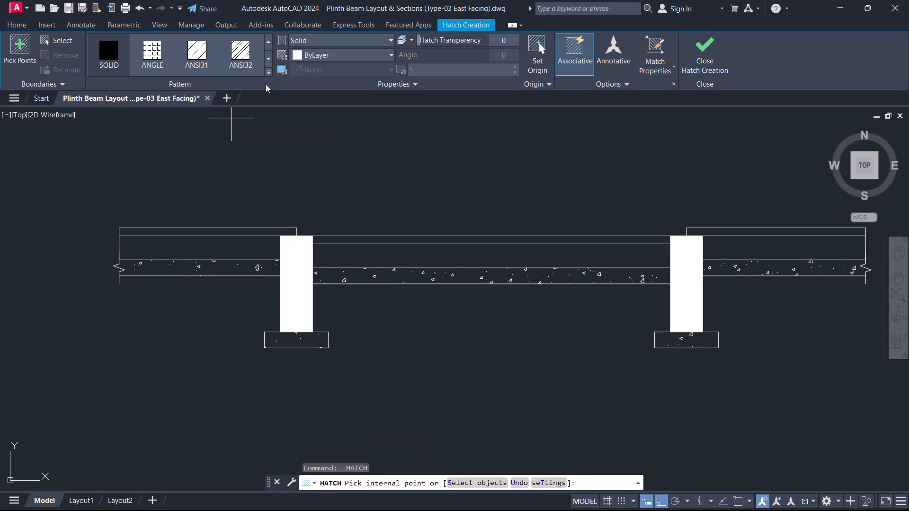
pyautogui.click(152, 51)
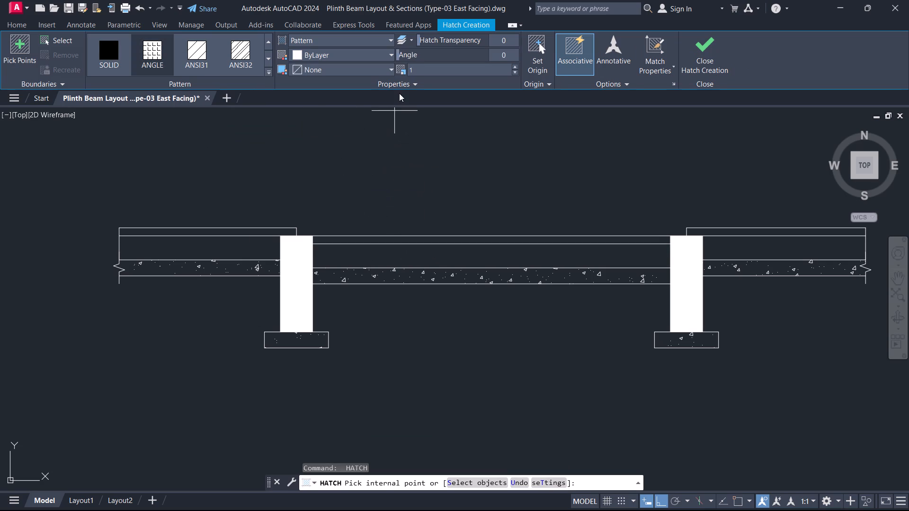
pyautogui.click(423, 72)
pyautogui.press('5')
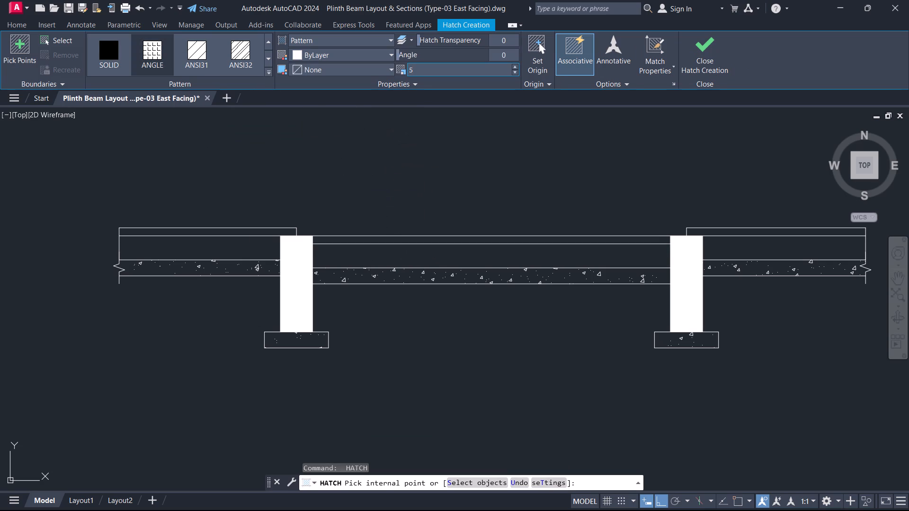
pyautogui.press('Return')
pyautogui.click(405, 241)
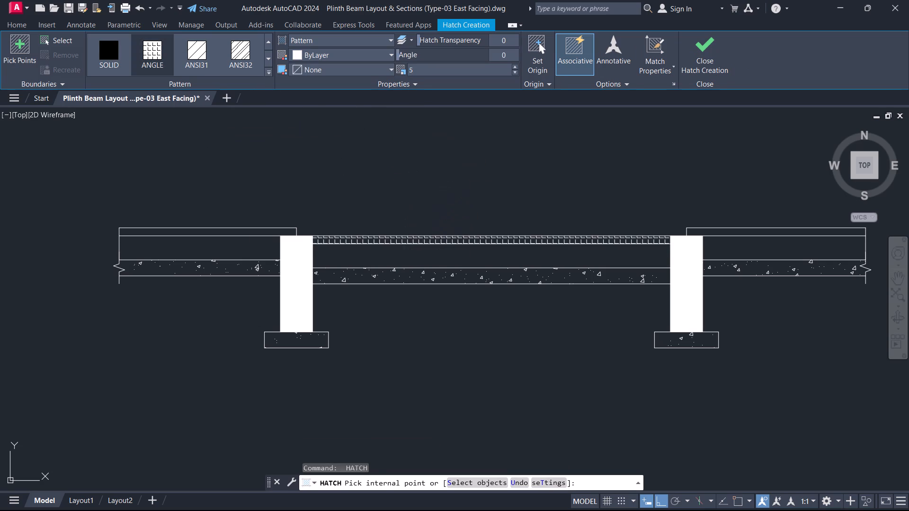
pyautogui.click(248, 233)
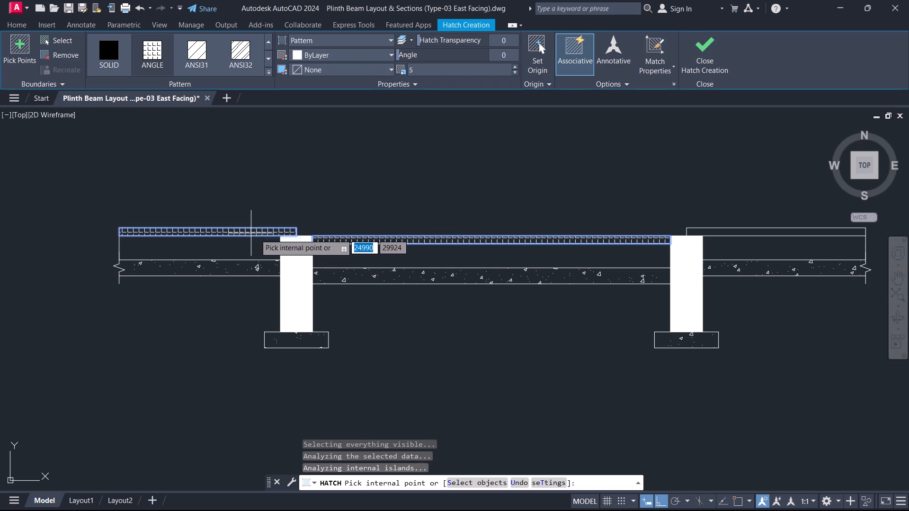
pyautogui.click(715, 230)
pyautogui.press('Escape')
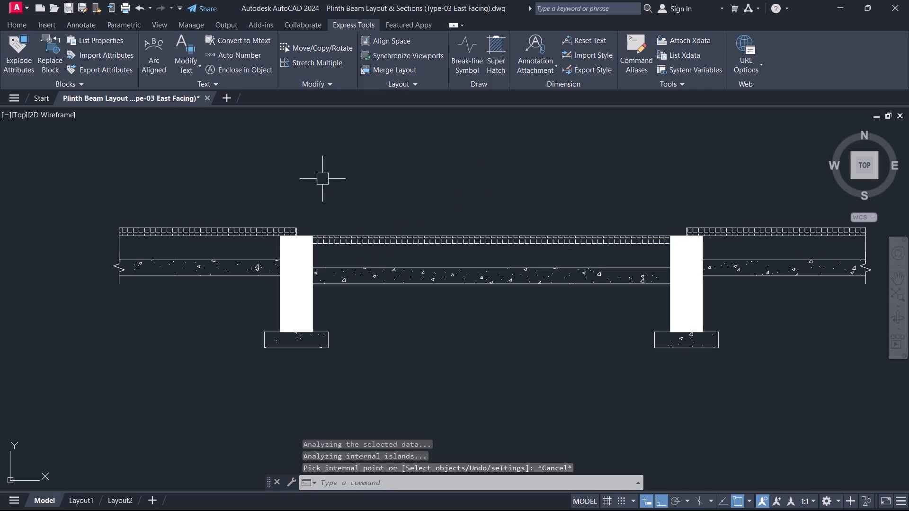
# Offset the bottom line of the middle hatched floor strip by 20 downward.
pyautogui.write('O')
pyautogui.press('space')
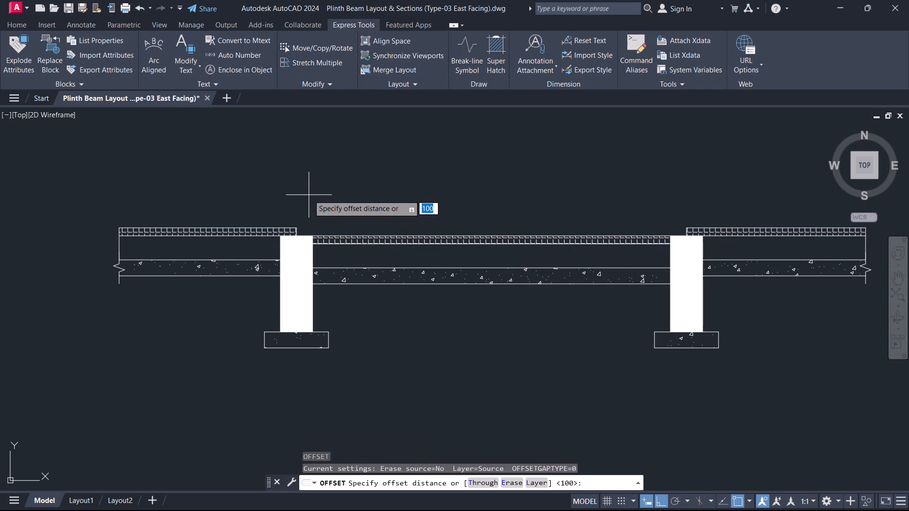
pyautogui.write('20')
pyautogui.press('Return')
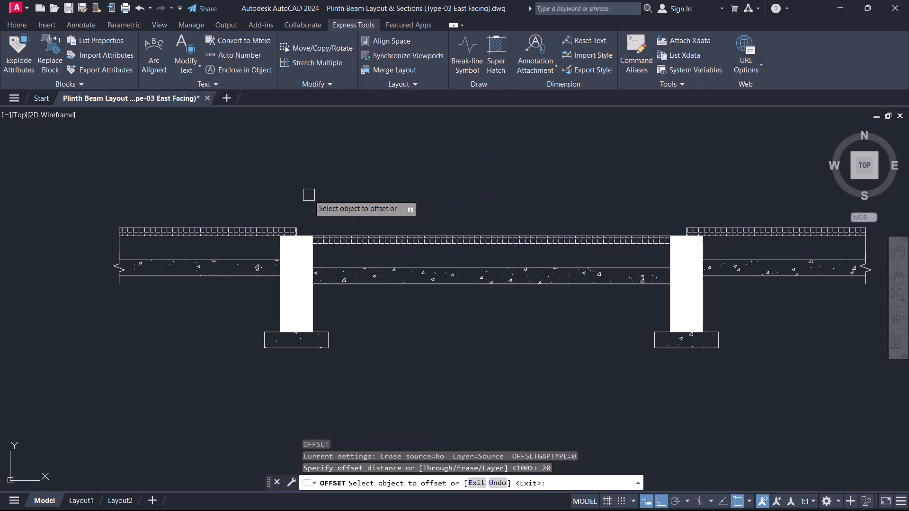
pyautogui.scroll(4, 309, 195)
pyautogui.scroll(2, 372, 228)
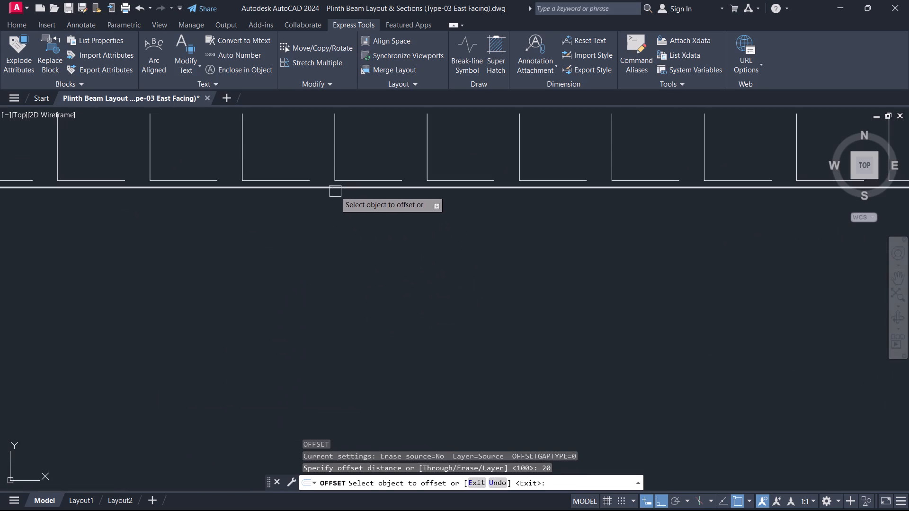
pyautogui.click(335, 191)
pyautogui.click(320, 252)
# Offset the bottom lines of the right and left hatched floor strips by 20 downward.
pyautogui.scroll(-6, 373, 274)
pyautogui.scroll(1, 633, 294)
pyautogui.moveTo(633, 294); pyautogui.dragTo(272, 269, button='middle')
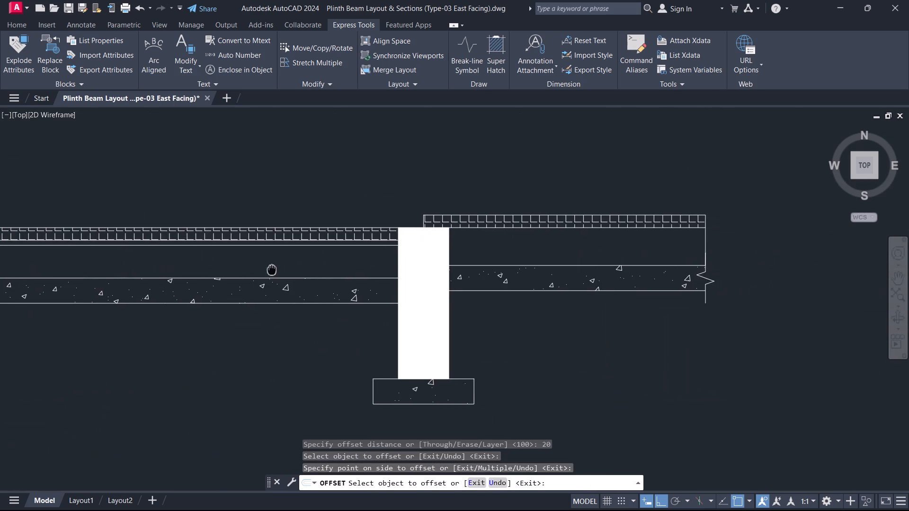
pyautogui.moveTo(272, 269); pyautogui.dragTo(272, 271, button='middle')
pyautogui.scroll(3, 564, 250)
pyautogui.scroll(2, 569, 192)
pyautogui.click(586, 169)
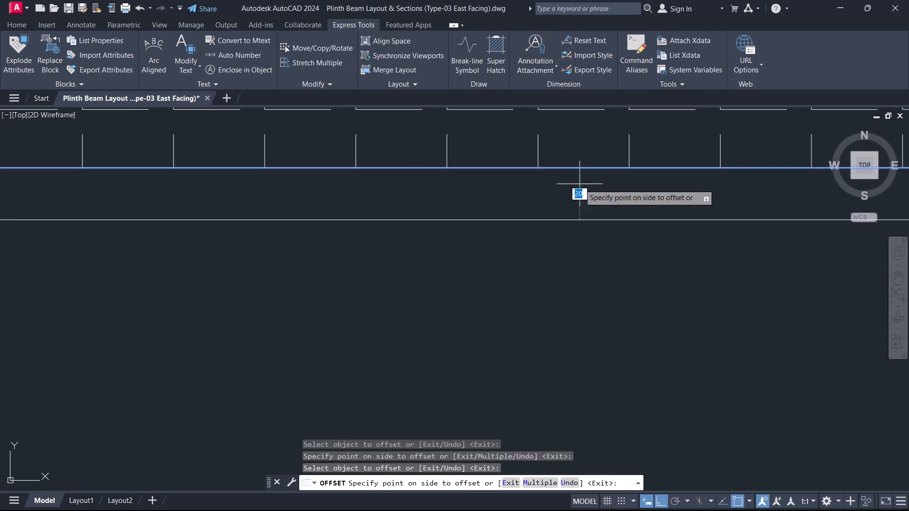
pyautogui.click(579, 195)
pyautogui.scroll(-5, 554, 244)
pyautogui.moveTo(137, 265); pyautogui.dragTo(908, 258, button='middle')
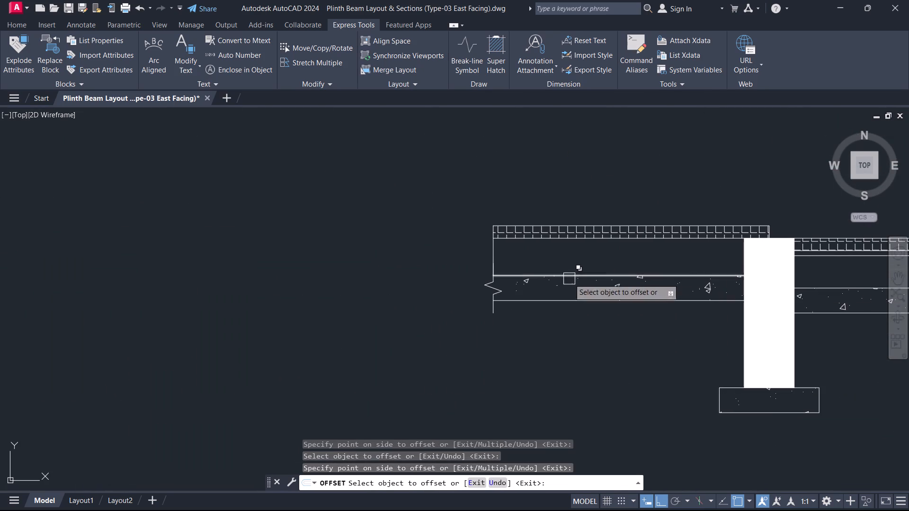
pyautogui.scroll(5, 569, 247)
pyautogui.click(597, 173)
pyautogui.click(598, 205)
pyautogui.scroll(-4, 583, 275)
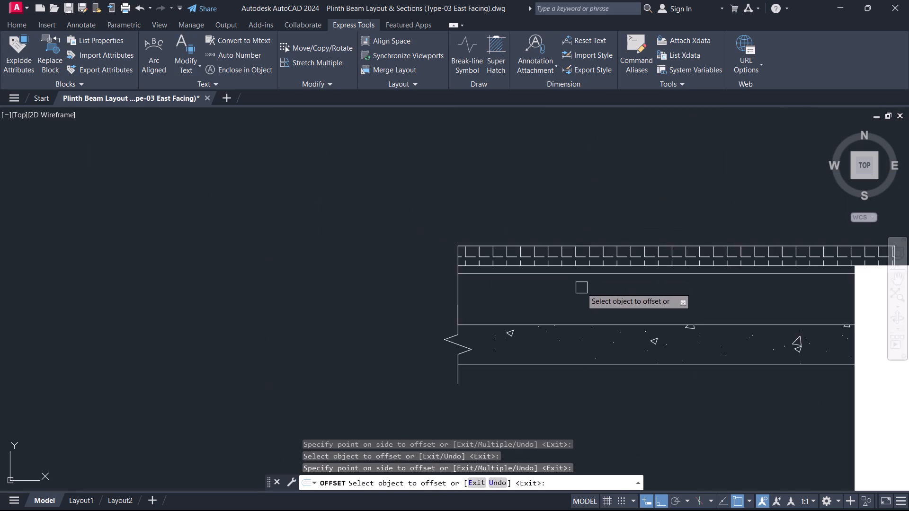
# Offset both side lines of the left column outward by 20.
pyautogui.moveTo(593, 309); pyautogui.dragTo(407, 237, button='middle')
pyautogui.scroll(2, 784, 237)
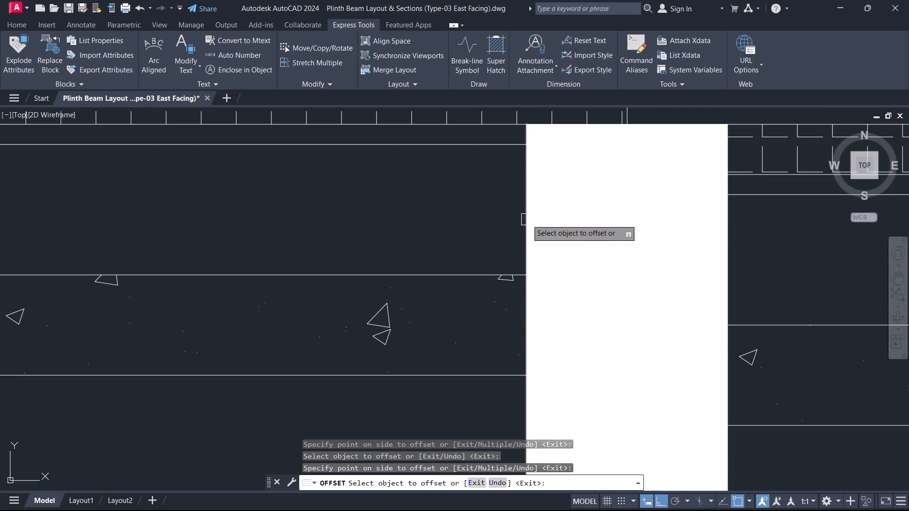
pyautogui.click(527, 220)
pyautogui.click(494, 219)
pyautogui.scroll(-1, 603, 238)
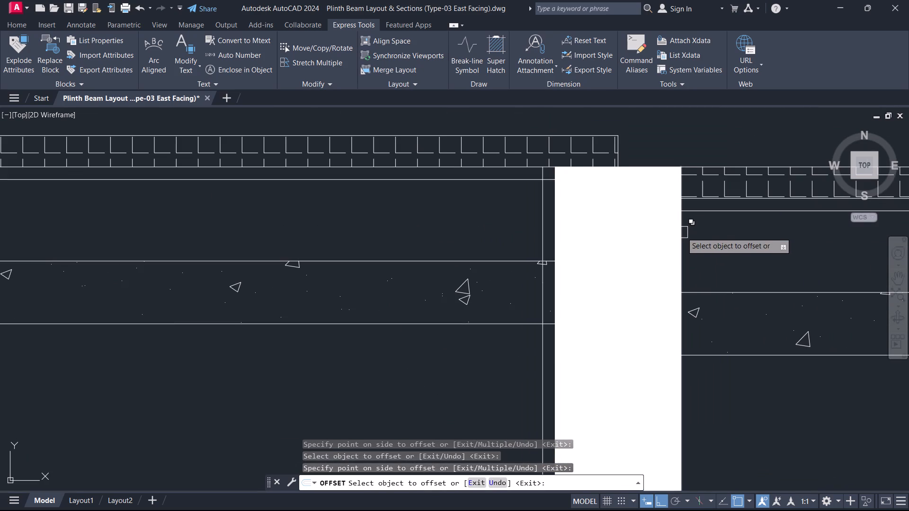
pyautogui.click(682, 232)
pyautogui.click(709, 241)
# Offset both side lines of the right column outward by 20.
pyautogui.scroll(-2, 726, 232)
pyautogui.scroll(1, 726, 232)
pyautogui.scroll(-1, 727, 230)
pyautogui.moveTo(726, 230); pyautogui.dragTo(203, 226, button='middle')
pyautogui.moveTo(574, 229); pyautogui.dragTo(443, 225, button='middle')
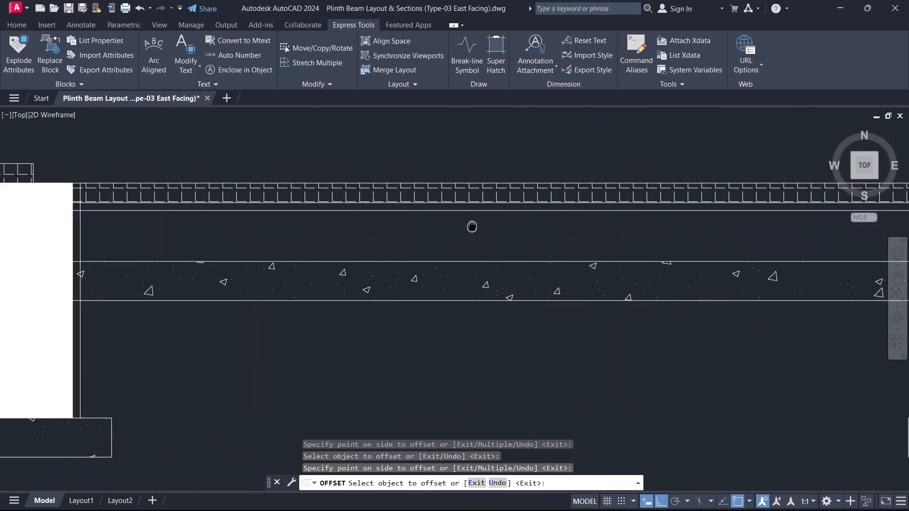
pyautogui.moveTo(443, 225); pyautogui.dragTo(0, 206, button='middle')
pyautogui.scroll(1, 467, 205)
pyautogui.click(456, 210)
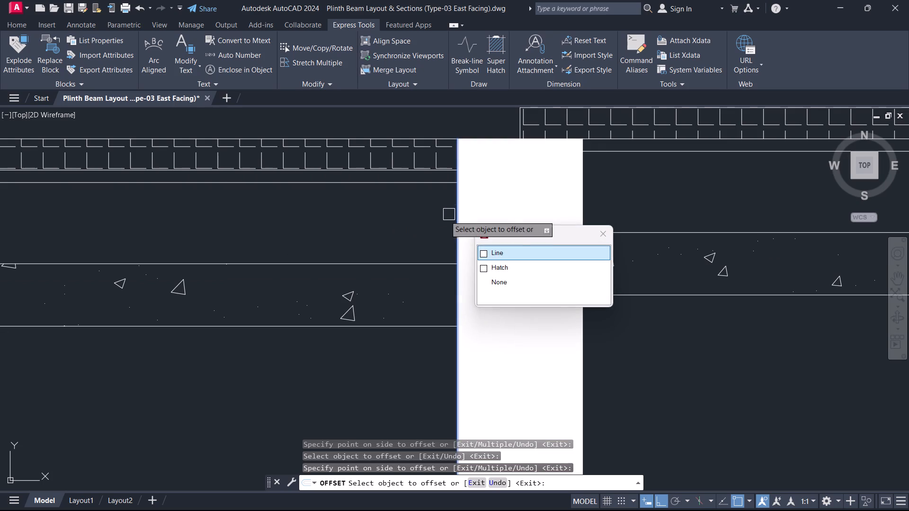
pyautogui.click(412, 223)
pyautogui.scroll(-1, 496, 217)
pyautogui.moveTo(549, 227); pyautogui.dragTo(394, 314, button='middle')
pyautogui.scroll(2, 549, 227)
pyautogui.click(396, 272)
pyautogui.click(433, 268)
pyautogui.scroll(-4, 487, 264)
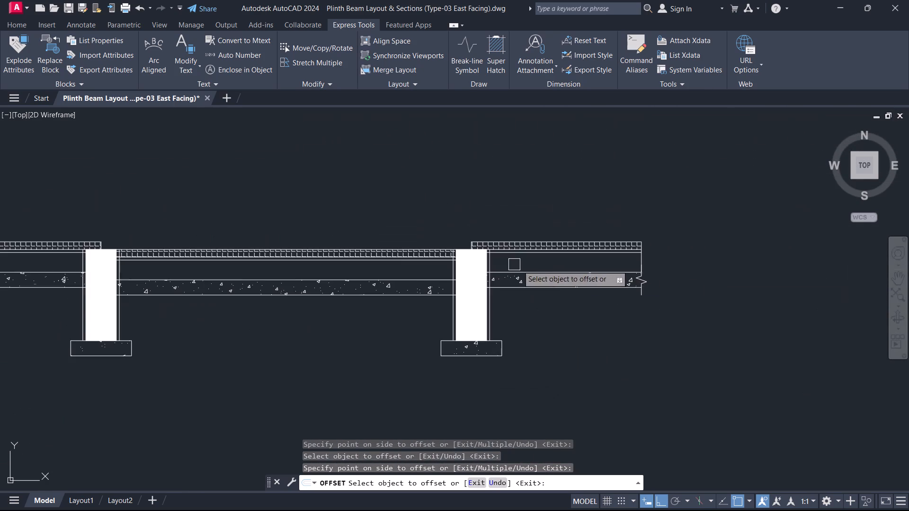
pyautogui.moveTo(614, 277); pyautogui.dragTo(515, 308, button='middle')
pyautogui.scroll(2, 515, 308)
pyautogui.press('Escape')
pyautogui.moveTo(417, 293); pyautogui.dragTo(550, 265, button='middle')
pyautogui.scroll(-1, 417, 293)
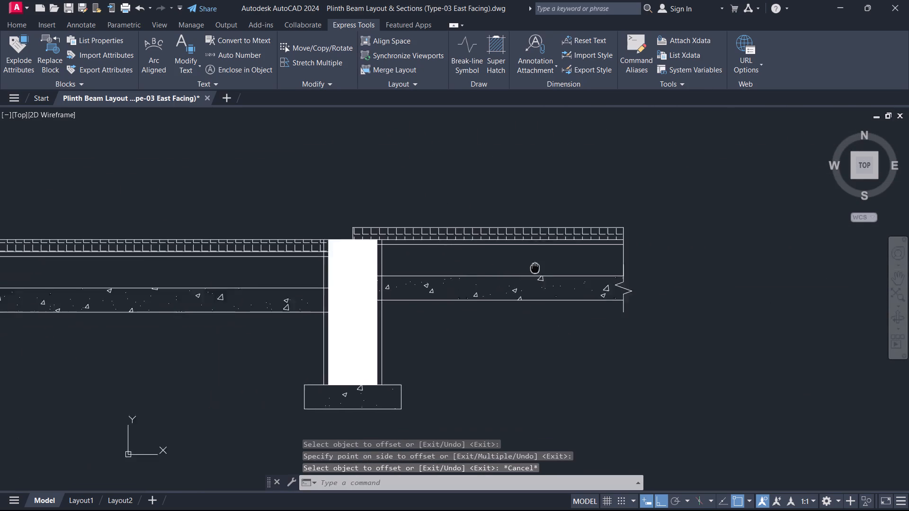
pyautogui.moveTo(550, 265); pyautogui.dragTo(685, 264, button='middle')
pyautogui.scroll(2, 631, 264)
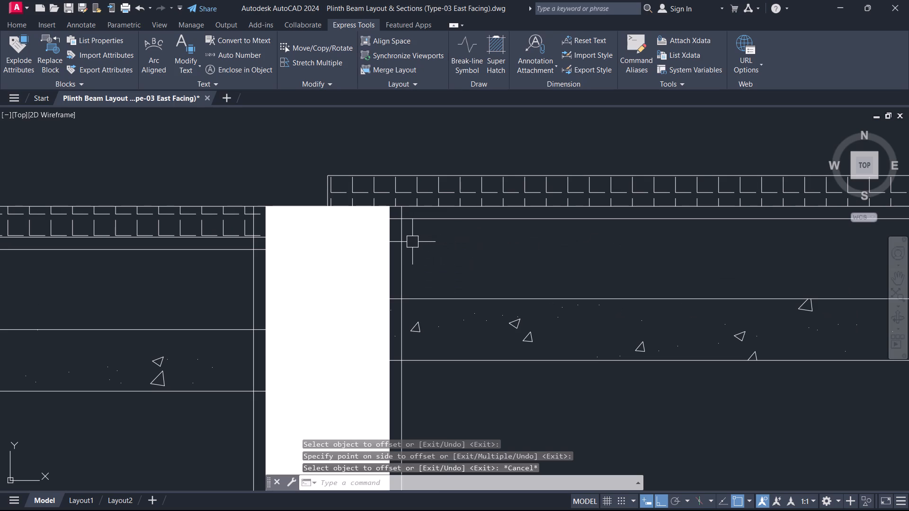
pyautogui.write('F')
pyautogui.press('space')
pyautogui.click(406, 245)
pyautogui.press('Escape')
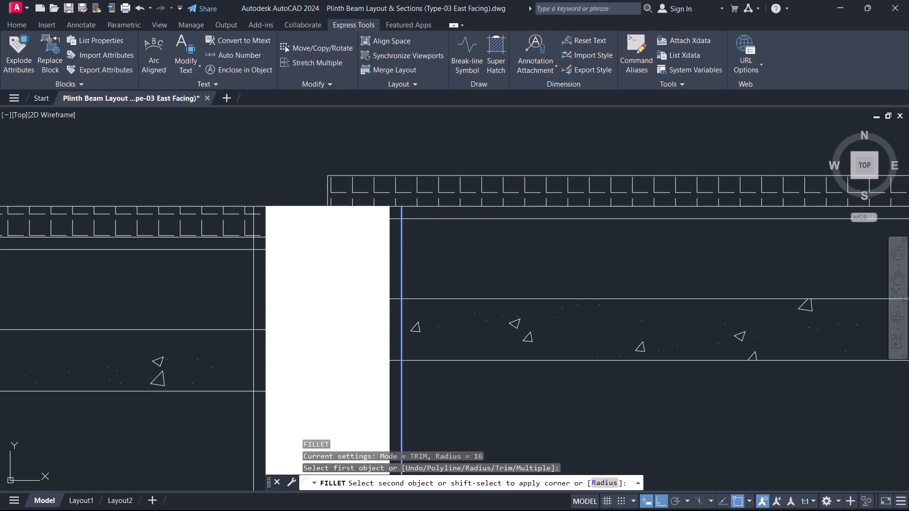
# Draw a circle of radius 16 beneath the right floor strip, just outside the right column's outer side line.
pyautogui.press('c')
pyautogui.press('space')
pyautogui.click(432, 238)
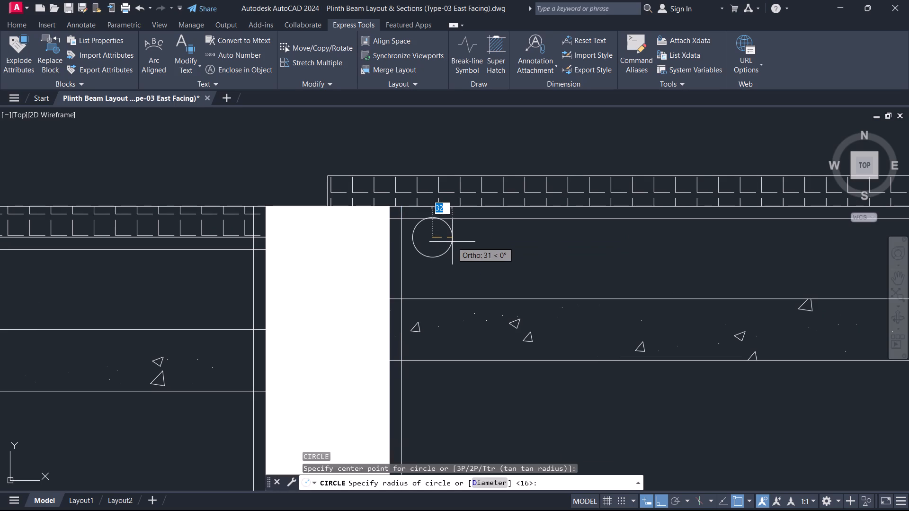
pyautogui.press('1')
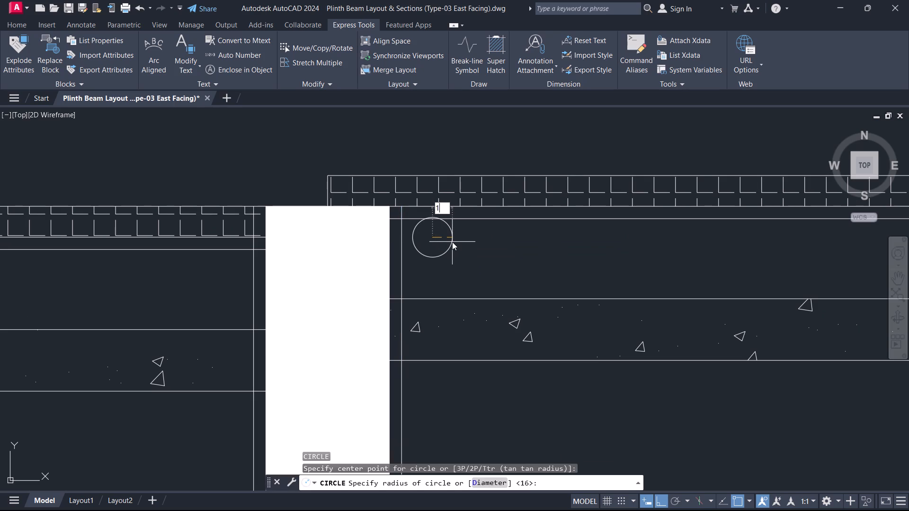
pyautogui.press('BackSpace')
pyautogui.press('1')
pyautogui.press('6')
pyautogui.press('Return')
# Move the circle so it touches the offset line below the right floor strip and the right column's outer side line.
pyautogui.scroll(2, 452, 242)
pyautogui.moveTo(441, 261); pyautogui.dragTo(437, 261)
pyautogui.click(397, 238)
pyautogui.write('M')
pyautogui.press('space')
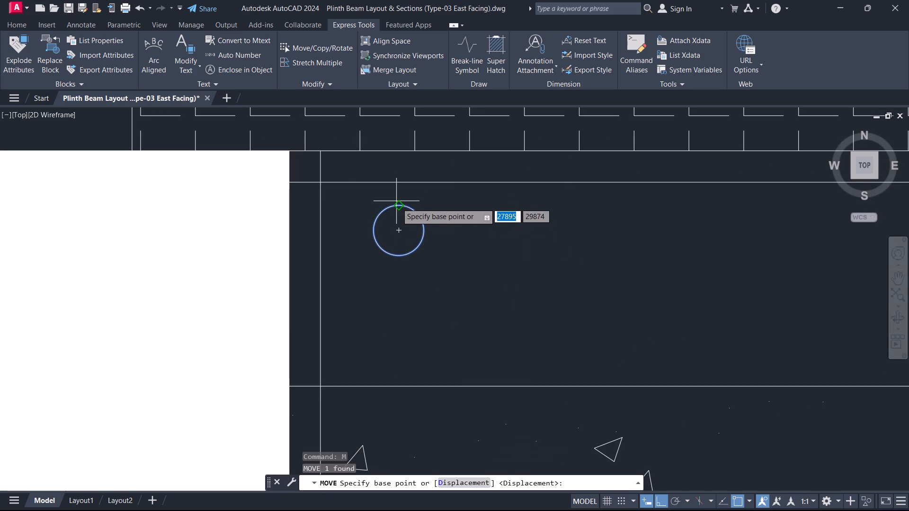
pyautogui.click(400, 207)
pyautogui.click(395, 182)
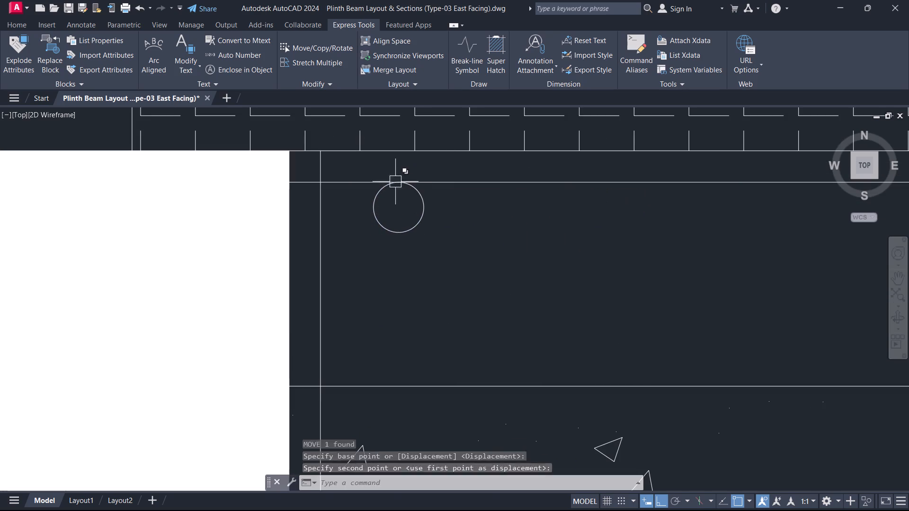
pyautogui.press('Escape')
pyautogui.click(376, 204)
pyautogui.press('space')
pyautogui.click(371, 207)
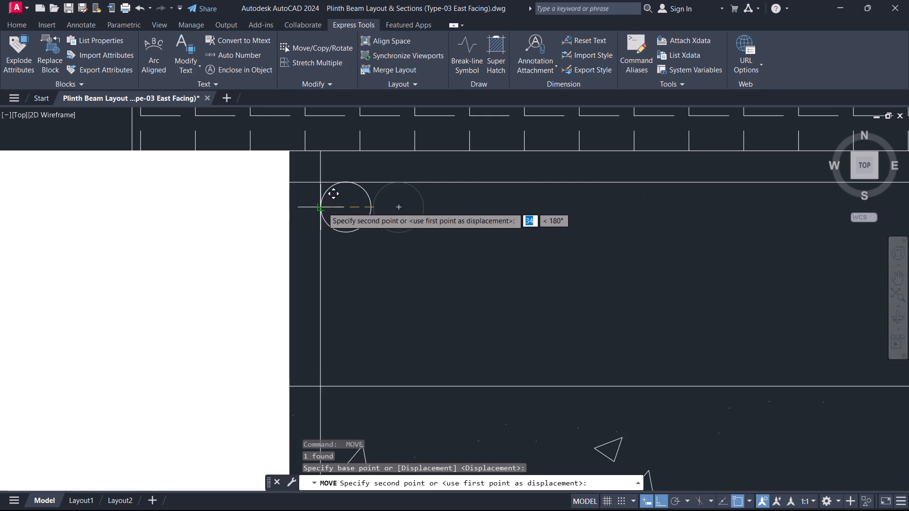
pyautogui.click(324, 207)
pyautogui.press('Escape')
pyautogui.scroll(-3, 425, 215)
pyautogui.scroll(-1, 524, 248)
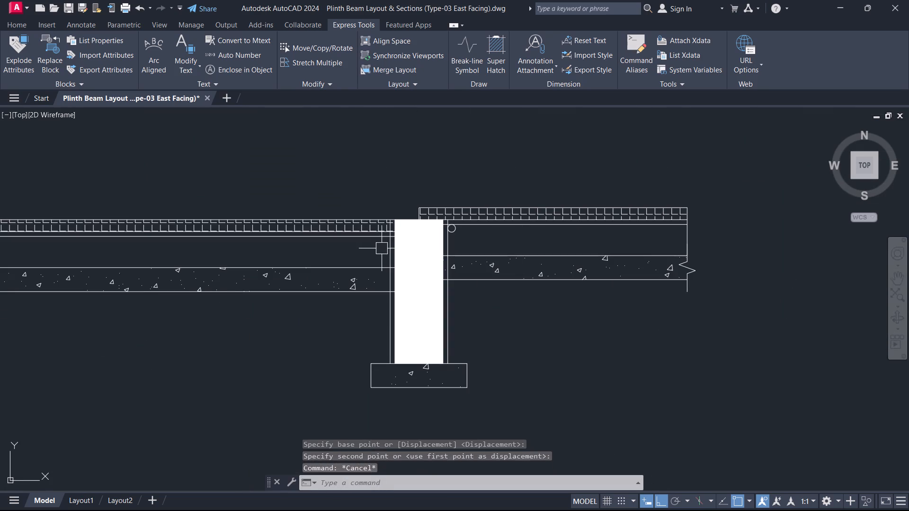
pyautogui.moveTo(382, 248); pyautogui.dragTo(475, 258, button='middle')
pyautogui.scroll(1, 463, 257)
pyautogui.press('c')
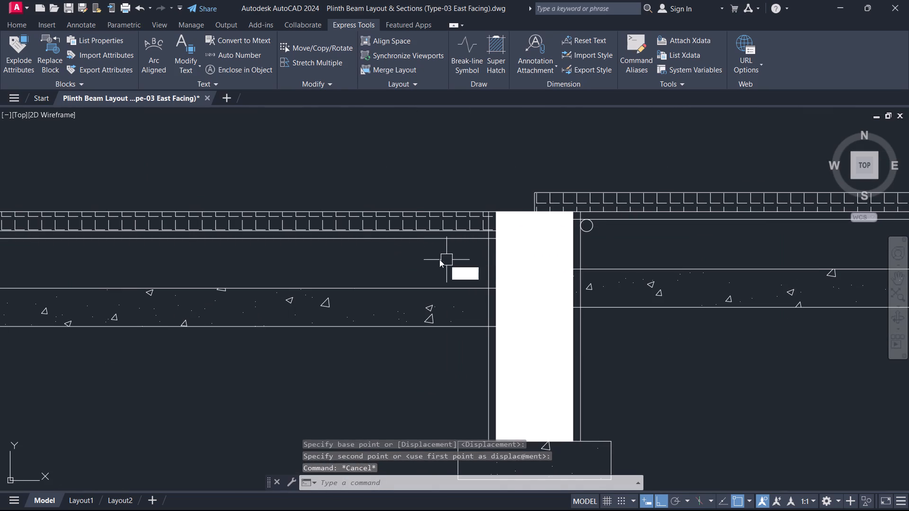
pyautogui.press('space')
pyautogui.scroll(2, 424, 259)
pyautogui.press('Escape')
# Copy the circle to the middle bay, its top on the offset floor line near the right column.
pyautogui.scroll(1, 619, 259)
pyautogui.scroll(-2, 619, 259)
pyautogui.moveTo(619, 259); pyautogui.dragTo(207, 409, button='middle')
pyautogui.scroll(1, 425, 308)
pyautogui.scroll(1, 304, 356)
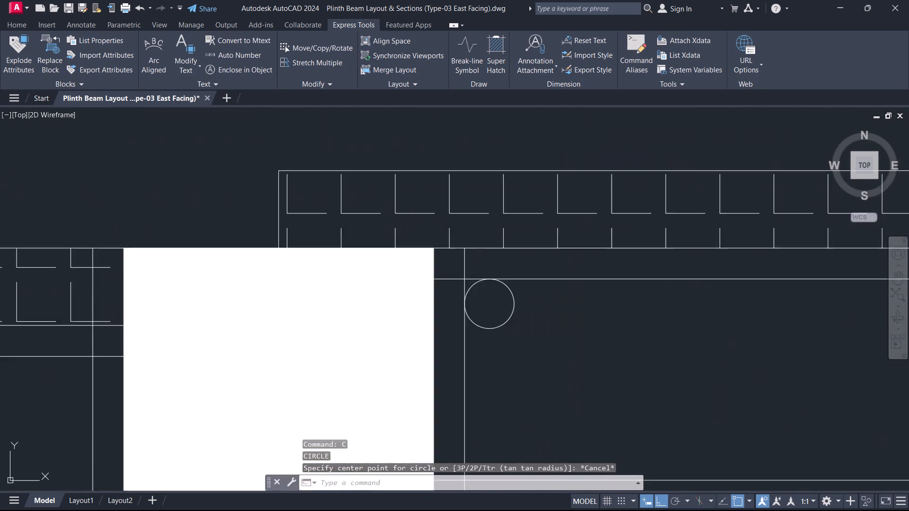
pyautogui.scroll(1, 308, 356)
pyautogui.click(570, 304)
pyautogui.click(556, 317)
pyautogui.write('CO')
pyautogui.press('space')
pyautogui.click(574, 237)
pyautogui.scroll(-2, 403, 377)
pyautogui.moveTo(389, 383); pyautogui.dragTo(767, 288, button='middle')
pyautogui.scroll(1, 626, 273)
pyautogui.click(515, 282)
pyautogui.press('Escape')
# Copy the middle bay circle sideways so the copy touches the offset side line of the right column.
pyautogui.click(534, 300)
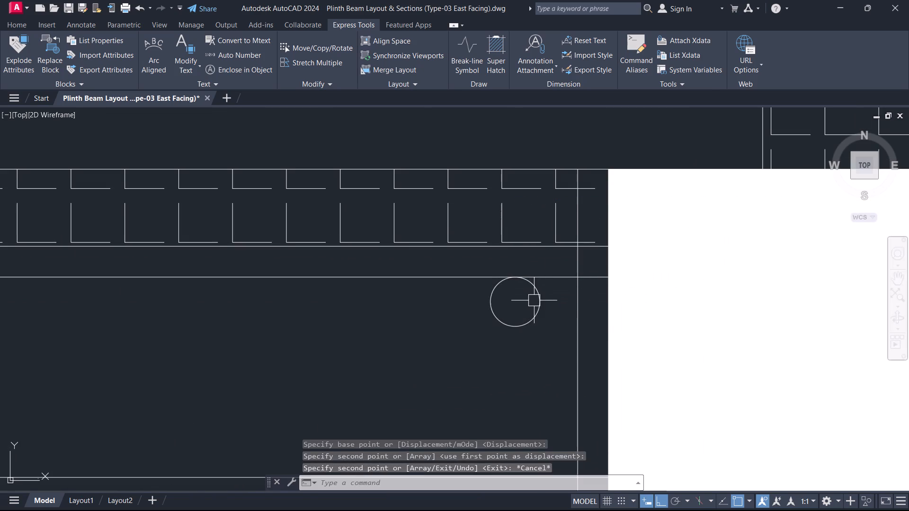
pyautogui.press('space')
pyautogui.click(543, 299)
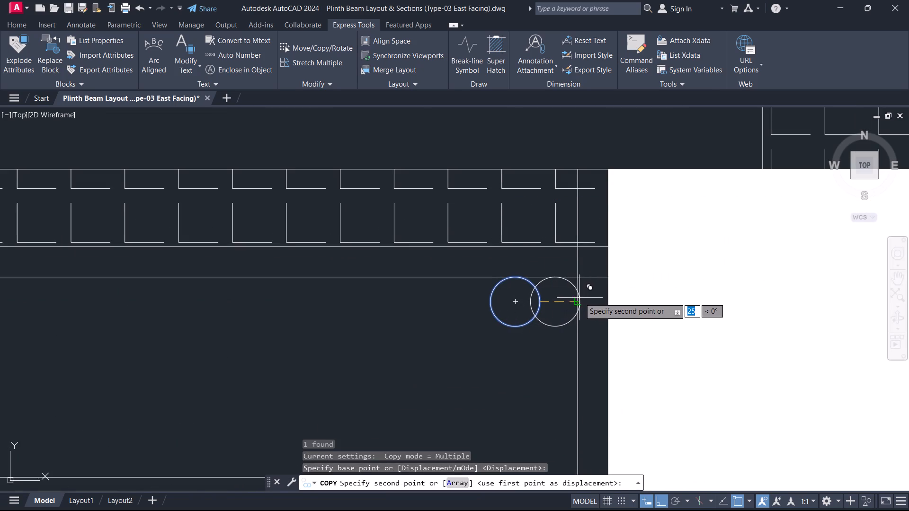
pyautogui.click(577, 300)
pyautogui.press('Escape')
# Move the spare middle bay circle across to touch the left column's inner offset side line.
pyautogui.click(510, 325)
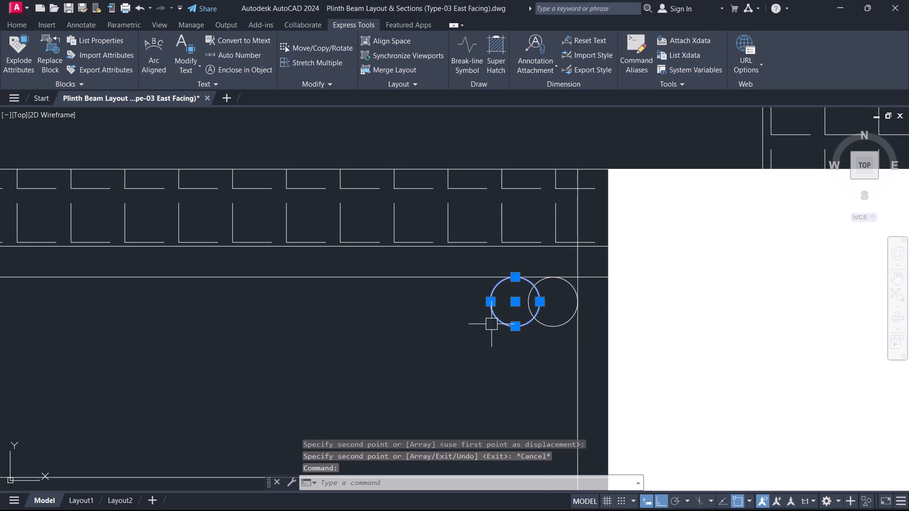
pyautogui.press('m')
pyautogui.press('space')
pyautogui.click(490, 303)
pyautogui.scroll(-2, 417, 302)
pyautogui.moveTo(417, 302); pyautogui.dragTo(818, 316, button='middle')
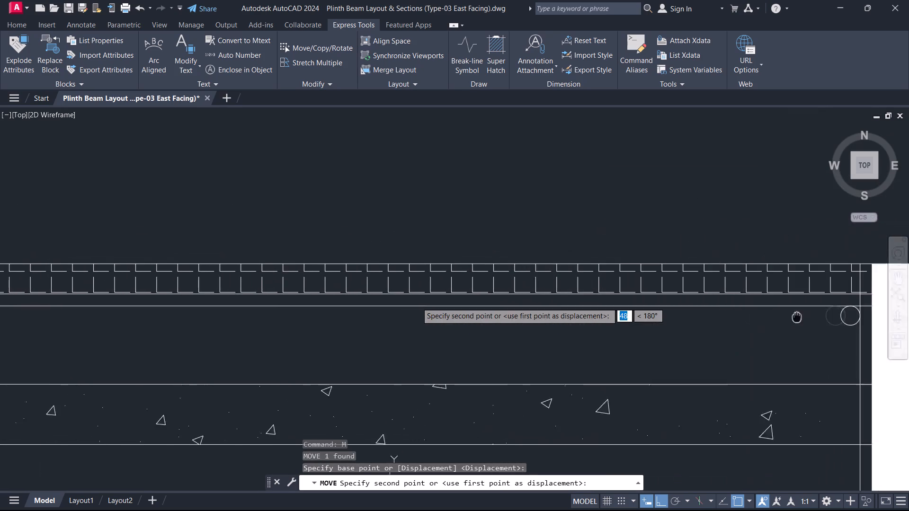
pyautogui.moveTo(818, 316); pyautogui.dragTo(908, 316, button='middle')
pyautogui.moveTo(202, 342); pyautogui.dragTo(835, 361, button='middle')
pyautogui.scroll(2, 459, 354)
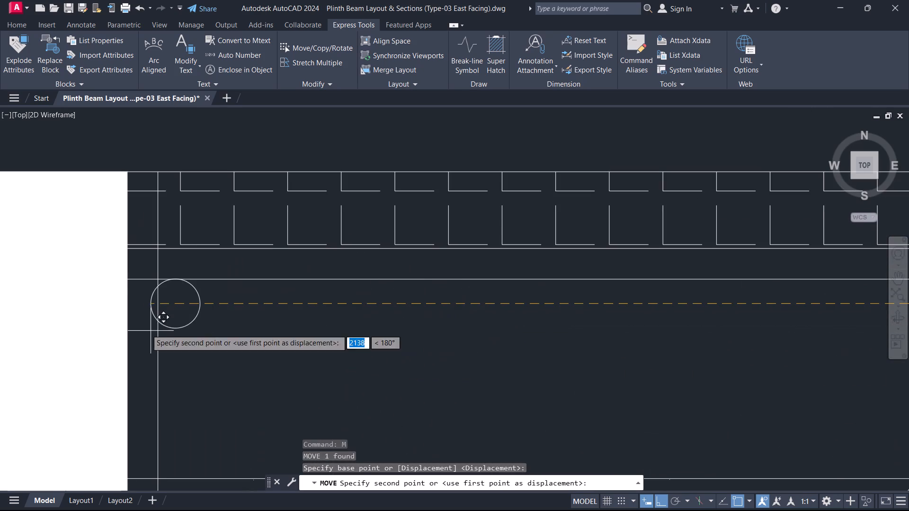
pyautogui.click(159, 303)
pyautogui.press('Escape')
# Copy the circle beside the left column to the left bay, its top on the offset line below the left floor strip.
pyautogui.scroll(1, 151, 319)
pyautogui.scroll(-4, 148, 324)
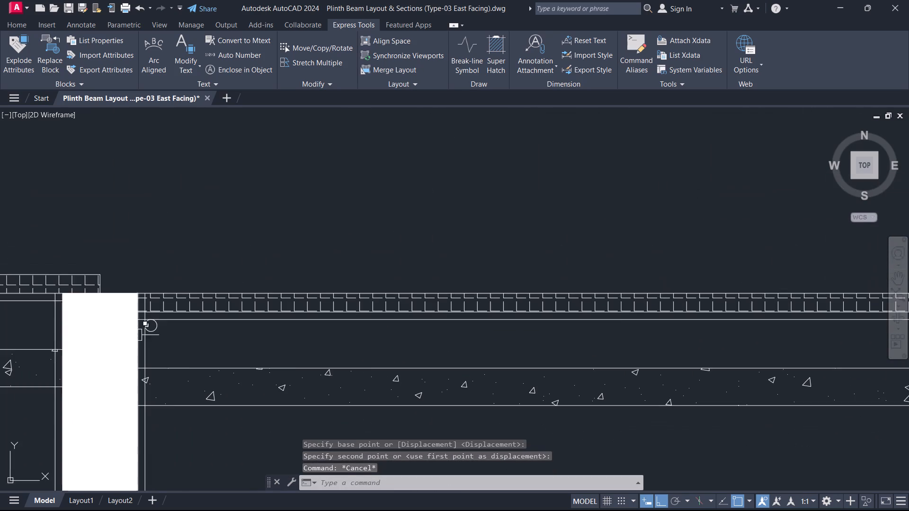
pyautogui.scroll(-3, 99, 347)
pyautogui.moveTo(103, 347); pyautogui.dragTo(668, 339, button='middle')
pyautogui.scroll(4, 654, 336)
pyautogui.scroll(1, 879, 348)
pyautogui.moveTo(879, 348); pyautogui.dragTo(528, 351, button='middle')
pyautogui.click(543, 356)
pyautogui.write('CO')
pyautogui.press('space')
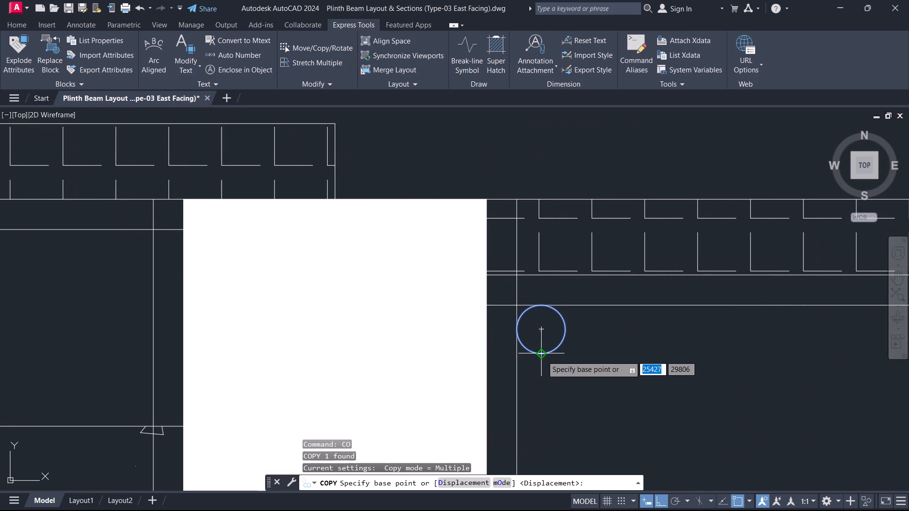
pyautogui.click(539, 310)
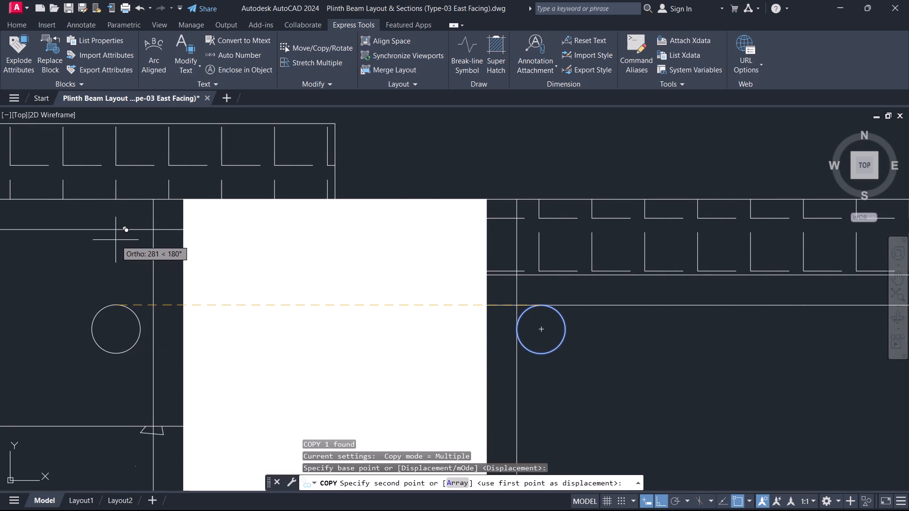
pyautogui.click(117, 235)
pyautogui.press('Escape')
# Move the left bay circle sideways until it touches the left column's outer offset side line.
pyautogui.click(140, 251)
pyautogui.write('M')
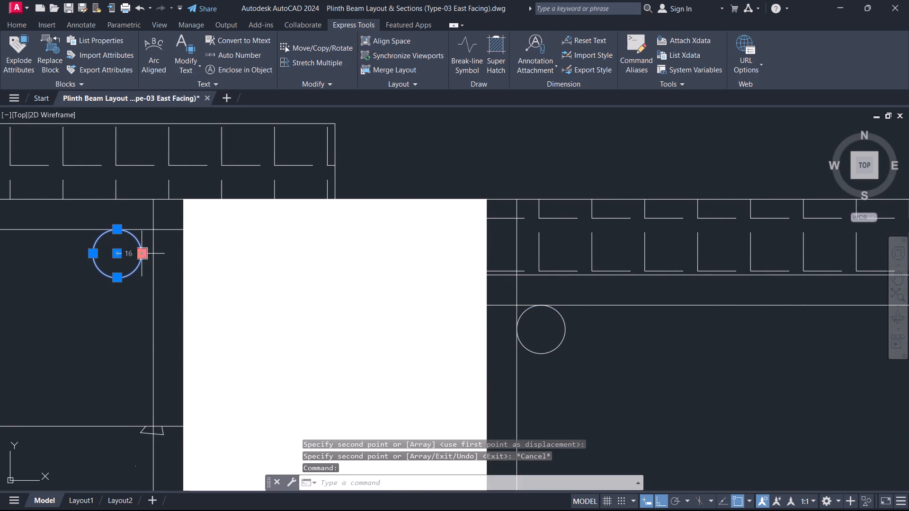
pyautogui.press('space')
pyautogui.click(143, 255)
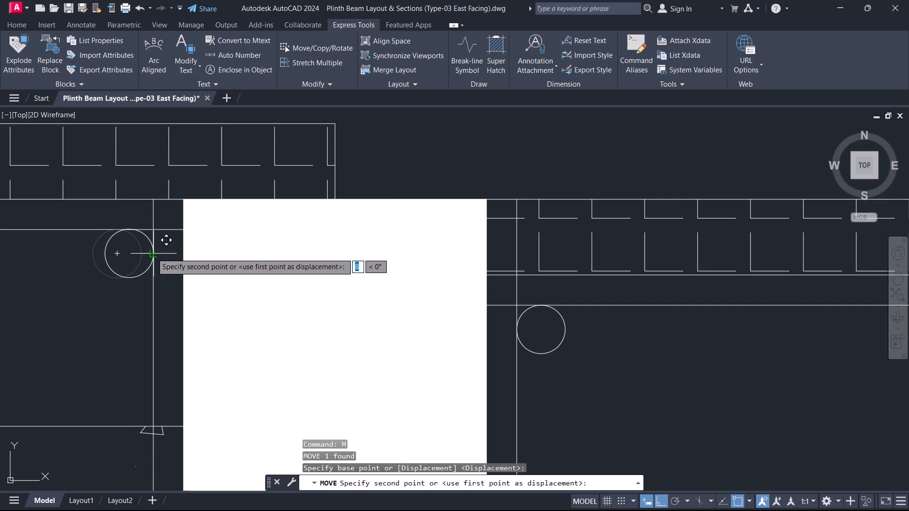
pyautogui.click(152, 253)
pyautogui.press('Escape')
# Fillet the offset floor lines with the offset side lines on both sides of the left column at radius 16.
pyautogui.write('F')
pyautogui.press('space')
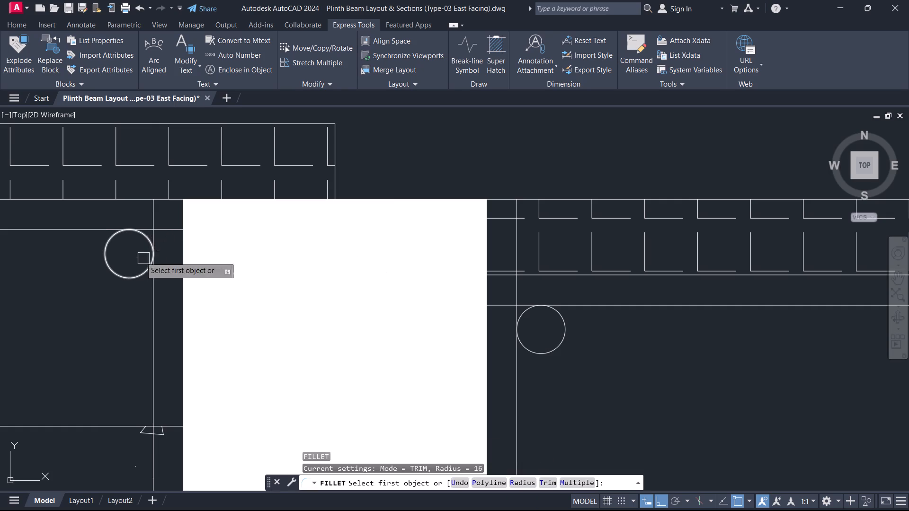
pyautogui.click(73, 231)
pyautogui.click(154, 292)
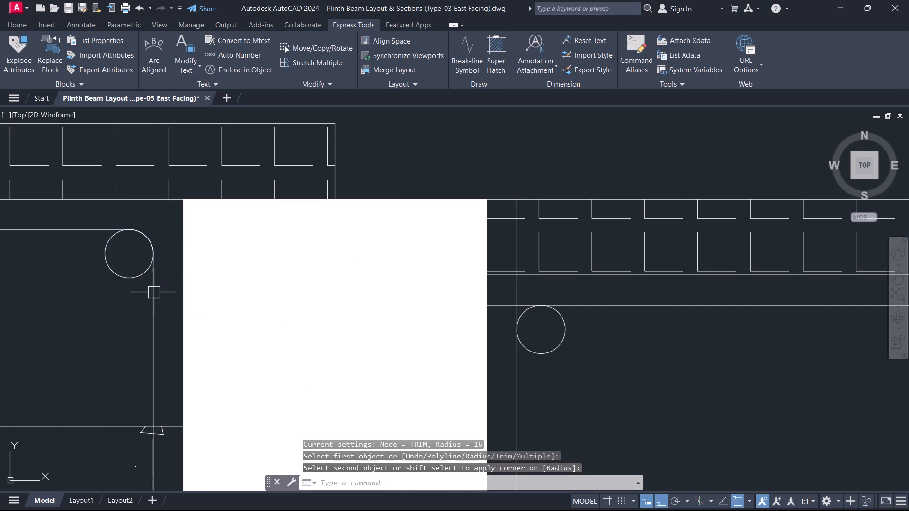
pyautogui.scroll(-2, 130, 317)
pyautogui.moveTo(128, 319); pyautogui.dragTo(315, 323, button='middle')
pyautogui.press('space')
pyautogui.scroll(1, 420, 338)
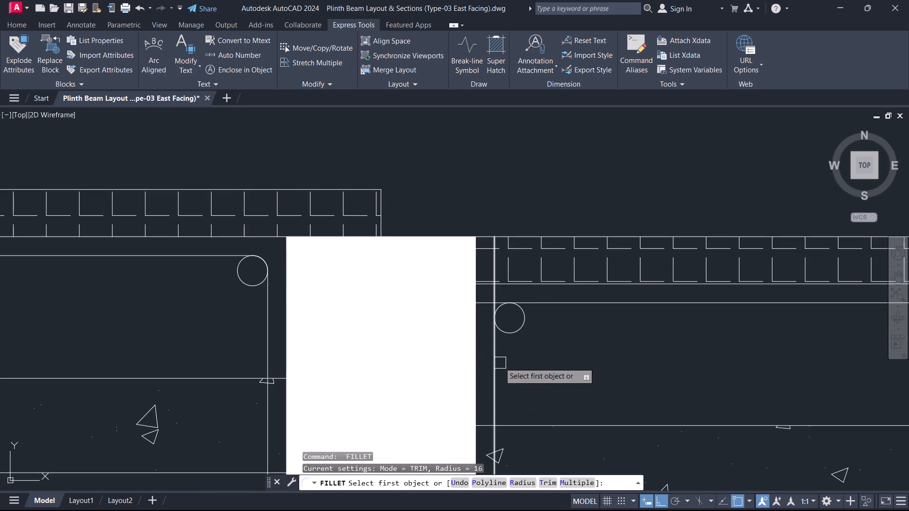
pyautogui.click(493, 357)
pyautogui.click(567, 301)
# Fillet the offset floor lines with the offset side lines on both sides of the right column at radius 16.
pyautogui.scroll(-2, 633, 347)
pyautogui.moveTo(633, 348); pyautogui.dragTo(229, 322, button='middle')
pyautogui.scroll(-1, 618, 353)
pyautogui.moveTo(617, 353); pyautogui.dragTo(171, 339, button='middle')
pyautogui.scroll(3, 361, 332)
pyautogui.press('space')
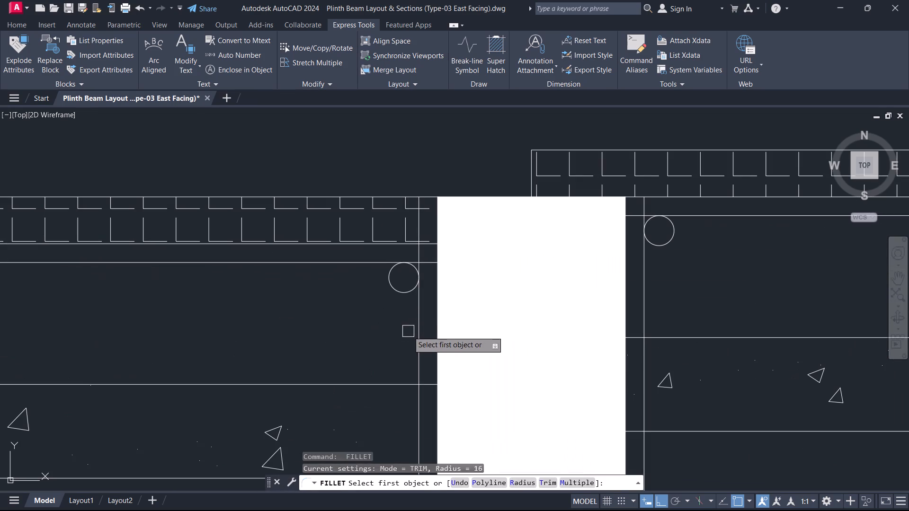
pyautogui.click(418, 333)
pyautogui.click(355, 262)
pyautogui.press('space')
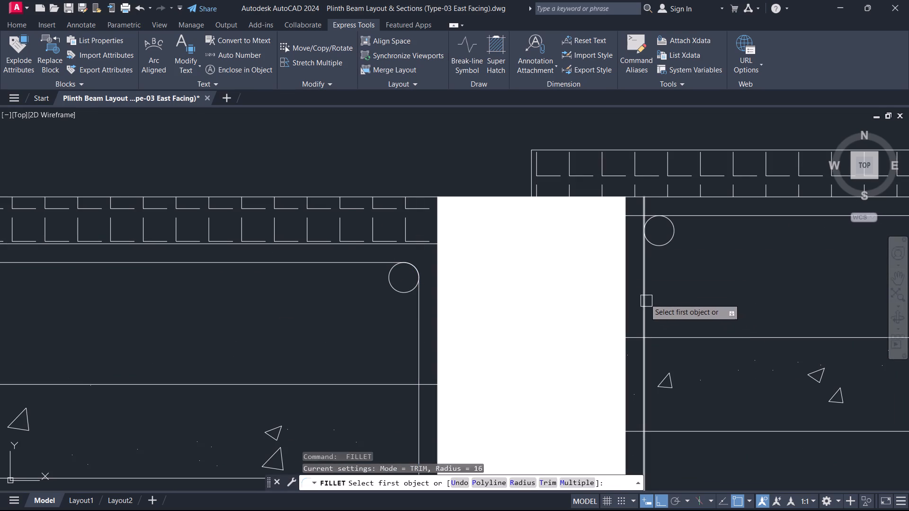
pyautogui.click(639, 291)
pyautogui.click(707, 216)
pyautogui.press('Escape')
# Offset the top lines of the right and middle concrete strips by 20 upward.
pyautogui.scroll(-3, 693, 266)
pyautogui.moveTo(682, 289); pyautogui.dragTo(612, 296, button='middle')
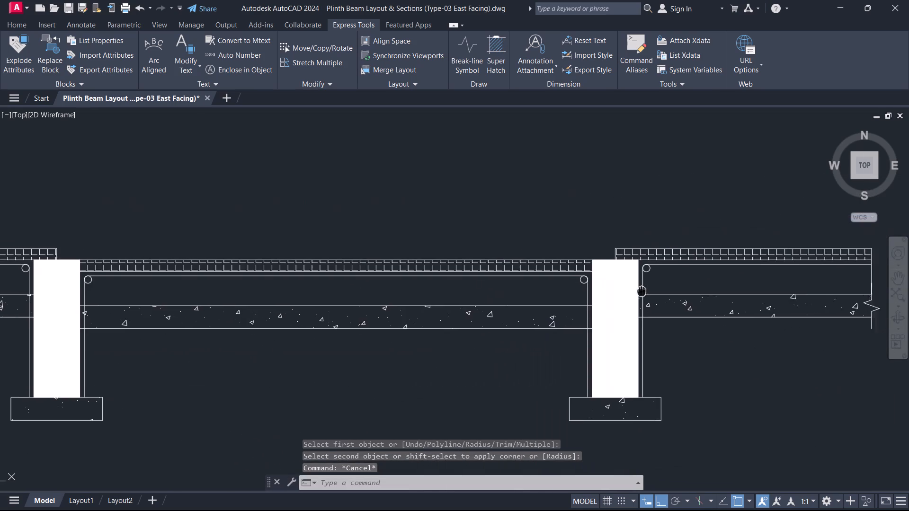
pyautogui.moveTo(612, 296); pyautogui.dragTo(440, 296, button='middle')
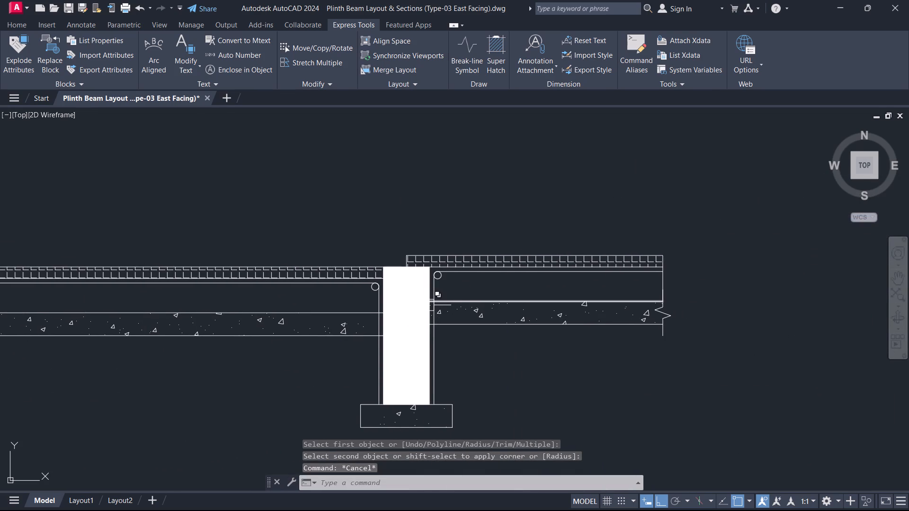
pyautogui.write('O 20')
pyautogui.press('Return')
pyautogui.scroll(3, 428, 305)
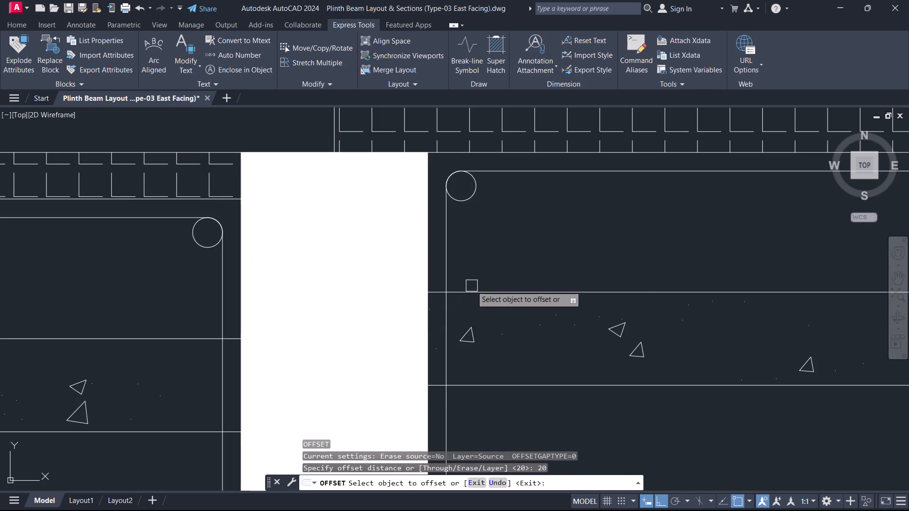
pyautogui.click(472, 286)
pyautogui.click(468, 291)
pyautogui.click(470, 278)
pyautogui.moveTo(221, 327); pyautogui.dragTo(634, 326, button='middle')
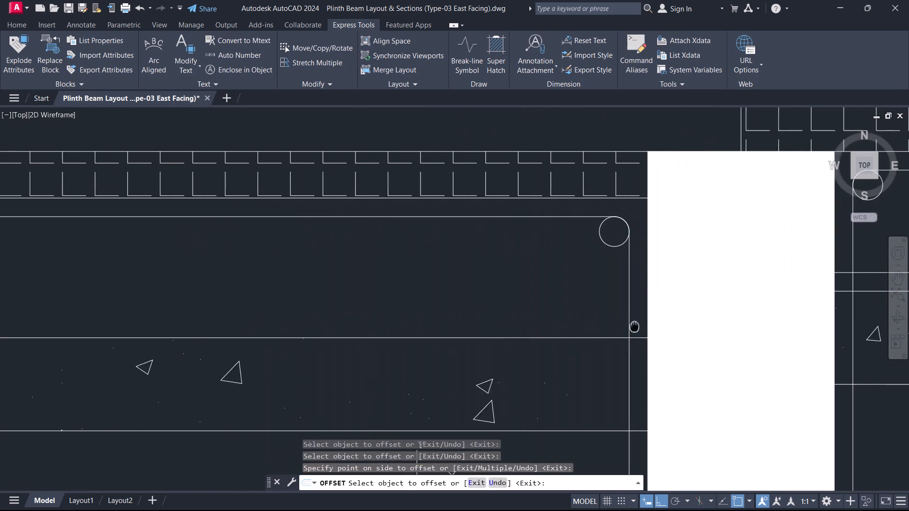
pyautogui.moveTo(634, 326); pyautogui.dragTo(652, 326, button='middle')
pyautogui.click(569, 335)
pyautogui.click(556, 318)
# Offset the top line of the left concrete strip by 20 upward.
pyautogui.scroll(-3, 481, 308)
pyautogui.moveTo(279, 321); pyautogui.dragTo(866, 323, button='middle')
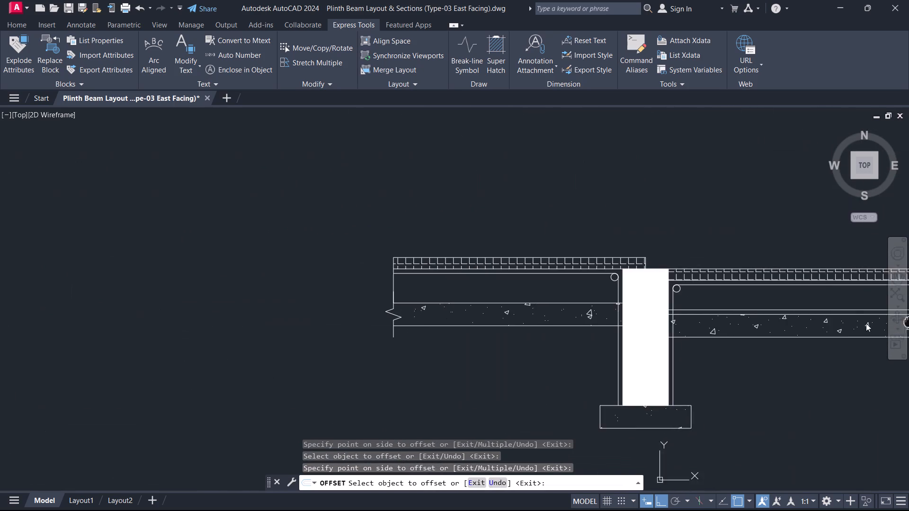
pyautogui.moveTo(866, 323); pyautogui.dragTo(908, 321, button='middle')
pyautogui.scroll(3, 561, 294)
pyautogui.click(544, 325)
pyautogui.click(541, 296)
pyautogui.press('Escape')
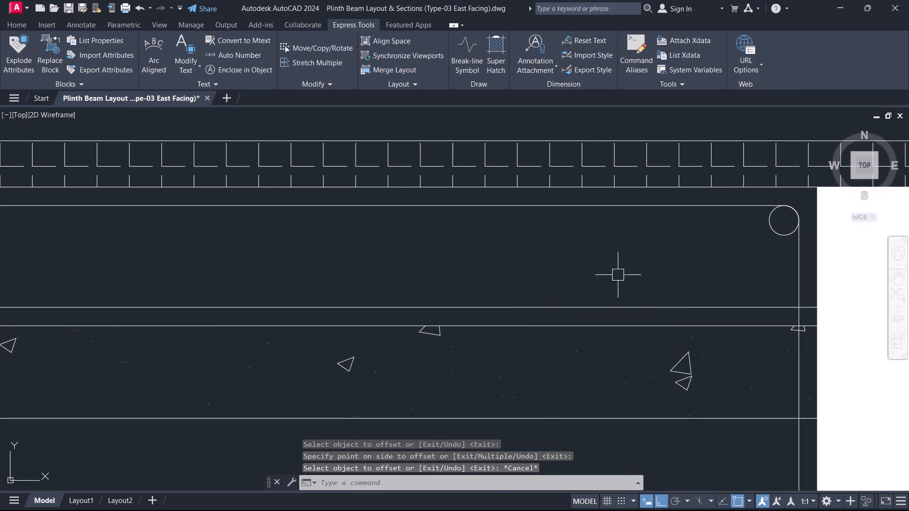
# Fillet the left bay's lower offset line with the left column's outer offset side line at radius 16.
pyautogui.scroll(-2, 642, 274)
pyautogui.moveTo(642, 274); pyautogui.dragTo(408, 263, button='middle')
pyautogui.press('f')
pyautogui.press('space')
pyautogui.scroll(3, 444, 286)
pyautogui.click(471, 249)
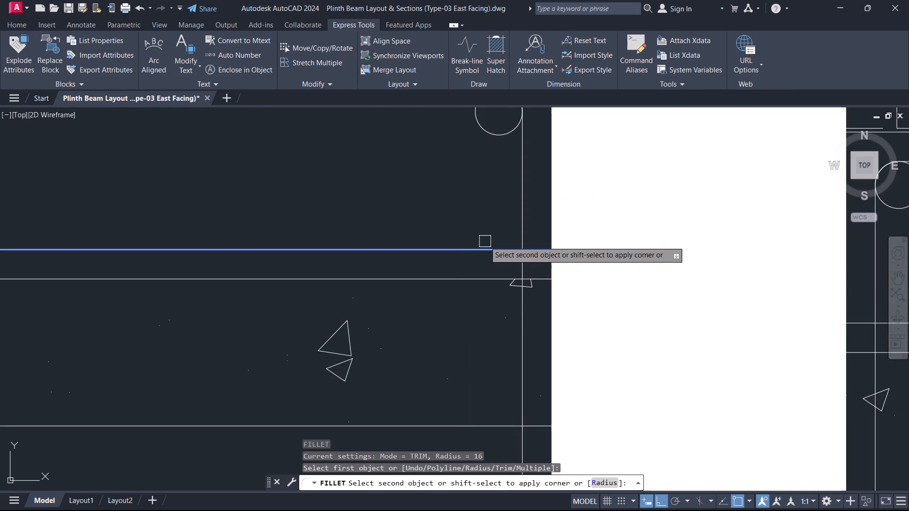
pyautogui.click(520, 217)
# Fillet the middle bay's lower offset line with the left column's inner offset side line at radius 16.
pyautogui.scroll(-4, 495, 253)
pyautogui.moveTo(484, 270); pyautogui.dragTo(353, 307, button='middle')
pyautogui.scroll(3, 381, 308)
pyautogui.press('space')
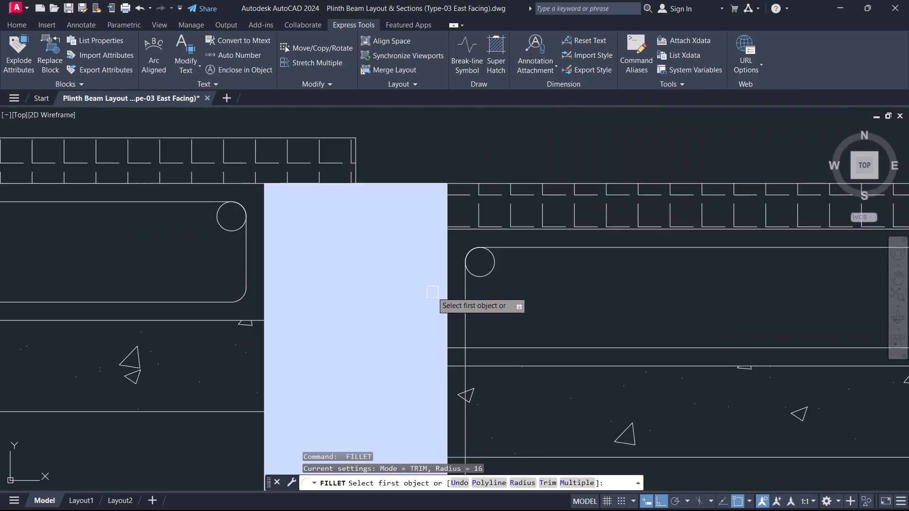
pyautogui.scroll(1, 434, 293)
pyautogui.moveTo(479, 309); pyautogui.dragTo(482, 316)
pyautogui.click(535, 384)
pyautogui.scroll(-4, 590, 370)
pyautogui.moveTo(603, 362); pyautogui.dragTo(587, 362, button='middle')
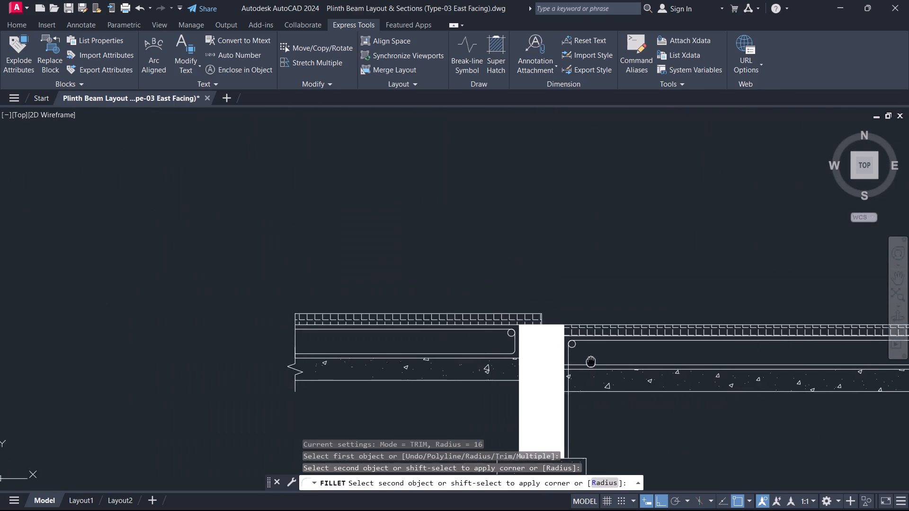
pyautogui.moveTo(587, 362); pyautogui.dragTo(257, 367, button='middle')
pyautogui.scroll(-1, 257, 367)
pyautogui.scroll(4, 253, 380)
pyautogui.click(252, 375)
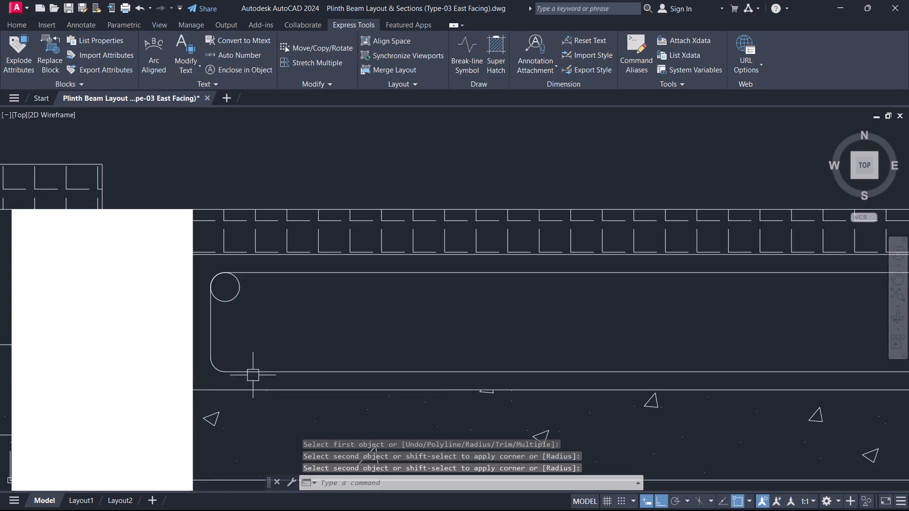
# Fillet the middle bay's lower offset line with the right column's inner offset side line at radius 16.
pyautogui.scroll(-1, 532, 353)
pyautogui.moveTo(532, 353); pyautogui.dragTo(153, 366, button='middle')
pyautogui.scroll(-3, 367, 369)
pyautogui.scroll(3, 646, 370)
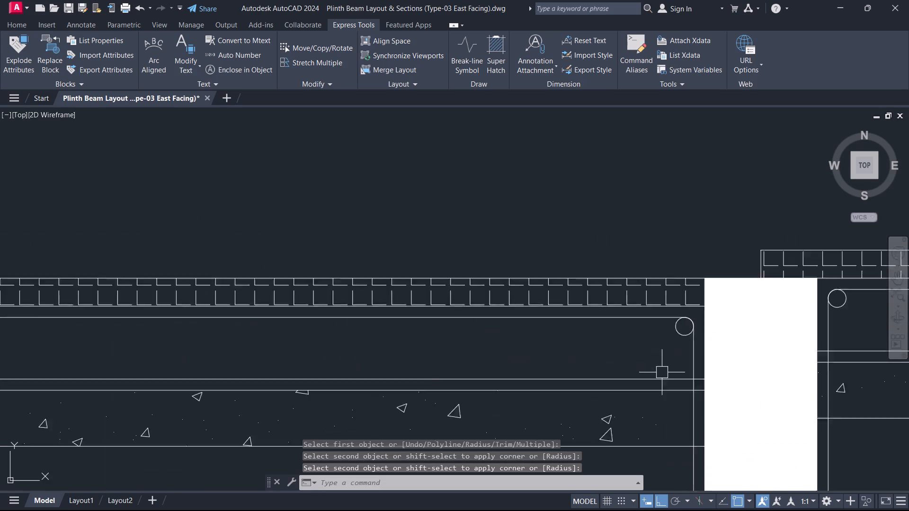
pyautogui.scroll(1, 662, 372)
pyautogui.press('space')
pyautogui.click(714, 369)
pyautogui.click(668, 379)
# Fillet the right bay's lower offset line with the right column's outer offset side line at radius 16.
pyautogui.press('space')
pyautogui.scroll(-1, 665, 379)
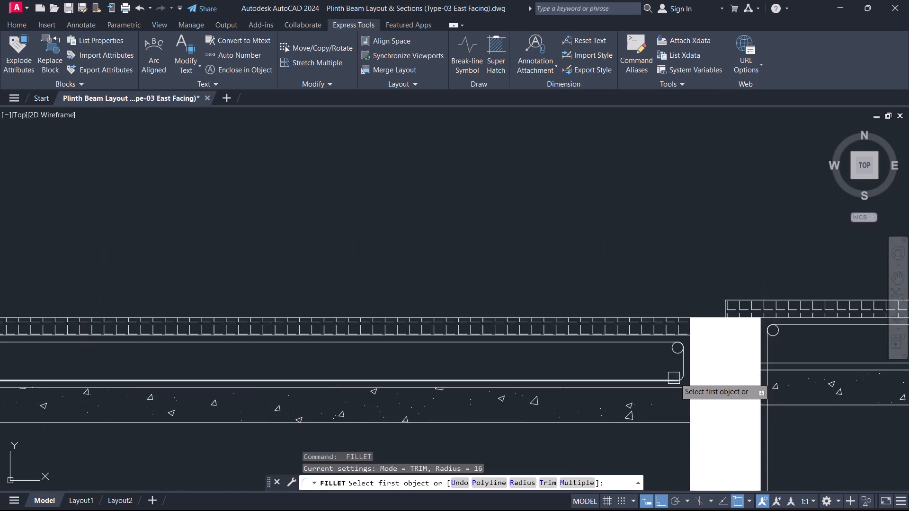
pyautogui.scroll(-2, 676, 378)
pyautogui.moveTo(730, 378); pyautogui.dragTo(265, 369, button='middle')
pyautogui.scroll(1, 730, 378)
pyautogui.scroll(3, 309, 352)
pyautogui.press('space')
pyautogui.click(266, 338)
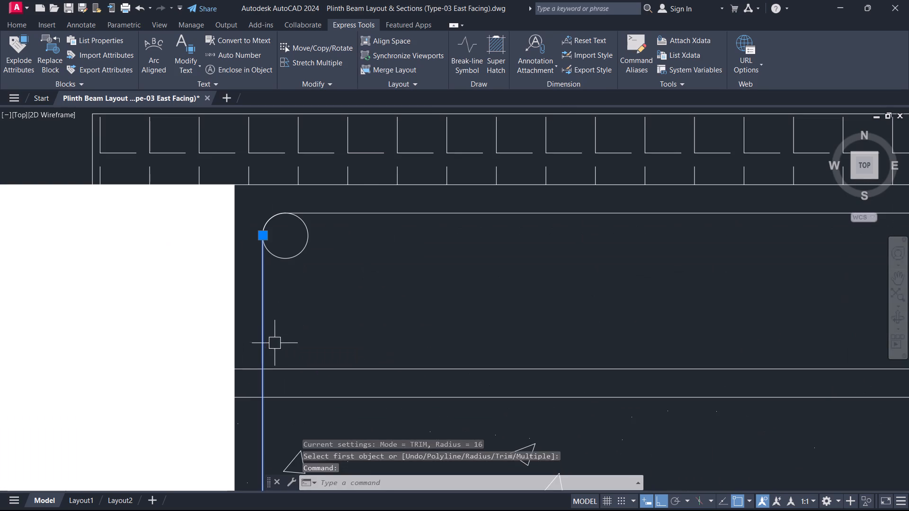
pyautogui.press('Escape')
pyautogui.write('F')
pyautogui.press('space')
pyautogui.click(264, 343)
pyautogui.click(306, 377)
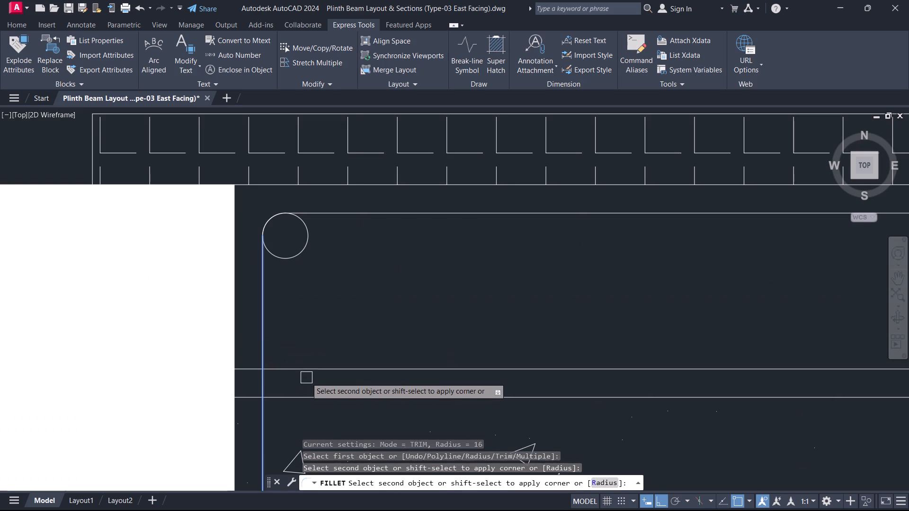
pyautogui.click(305, 368)
pyautogui.press('Escape')
# Draw a vertical cutting line up from the right bay's concrete strip across the lower bar line.
pyautogui.scroll(-4, 379, 358)
pyautogui.scroll(2, 523, 359)
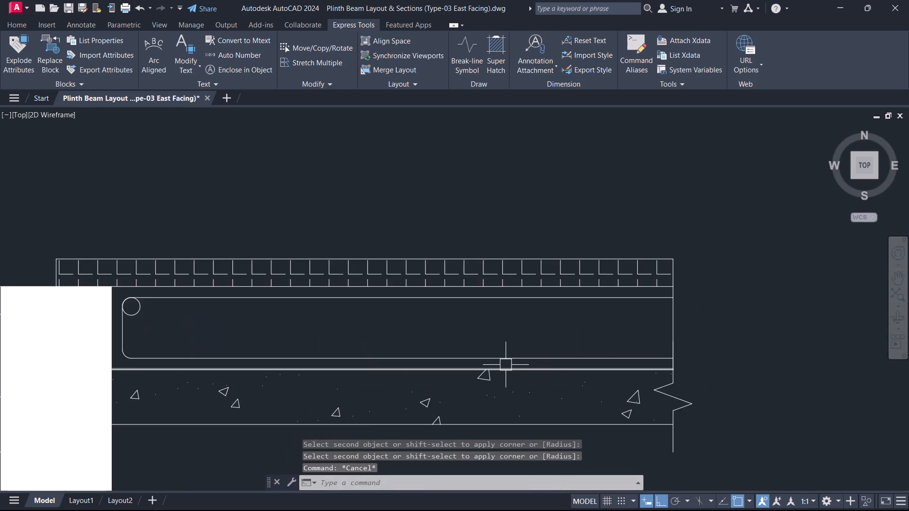
pyautogui.scroll(1, 506, 365)
pyautogui.press('l')
pyautogui.press('space')
pyautogui.moveTo(238, 366); pyautogui.dragTo(678, 351, button='middle')
pyautogui.click(600, 361)
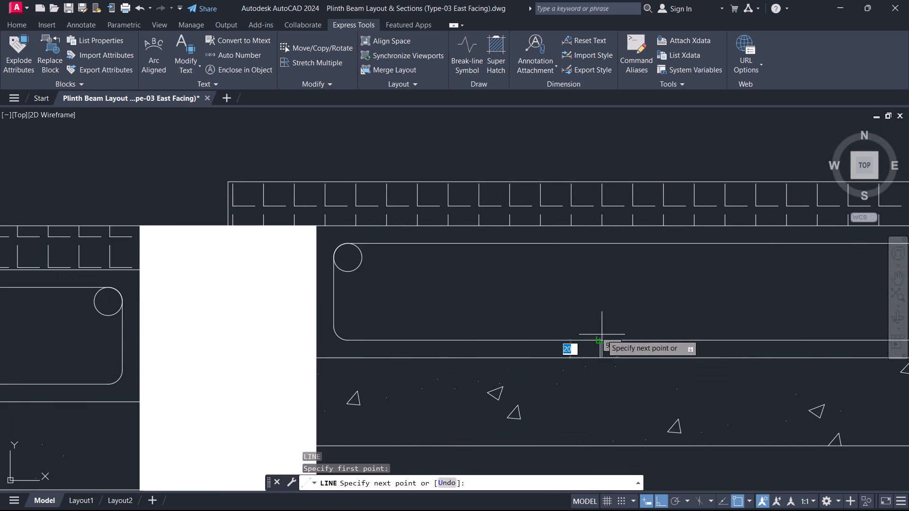
pyautogui.click(598, 306)
pyautogui.press('Escape')
# Trim the right bay's lower bar line beyond the vertical cutting line, along with the cutting line's leftover pieces.
pyautogui.write('TR')
pyautogui.press('space')
pyautogui.scroll(2, 555, 356)
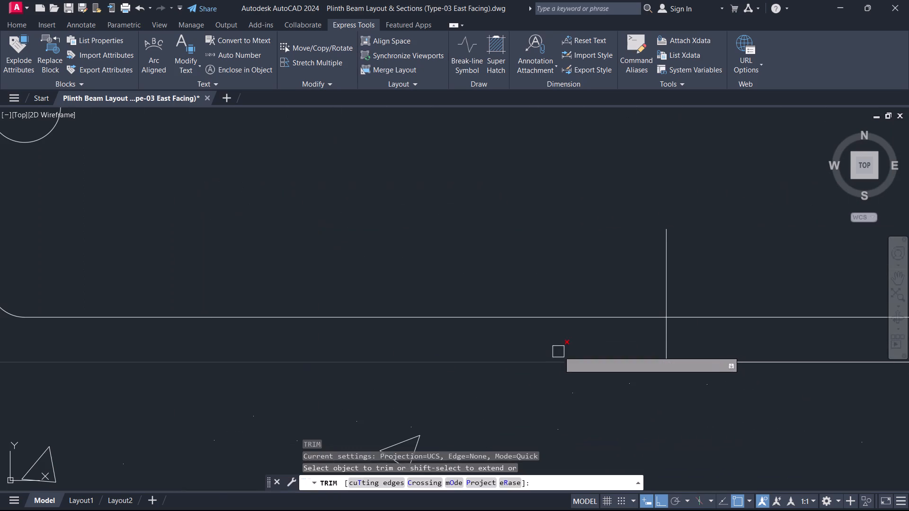
pyautogui.moveTo(568, 345); pyautogui.dragTo(647, 283)
pyautogui.scroll(-5, 611, 298)
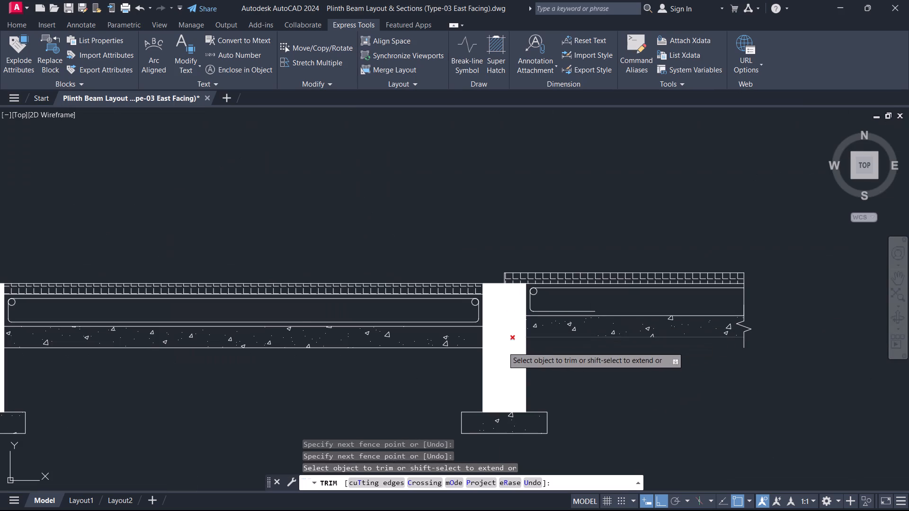
pyautogui.scroll(2, 371, 336)
pyautogui.moveTo(380, 333); pyautogui.dragTo(456, 315, button='middle')
pyautogui.press('Escape')
pyautogui.press('Escape')
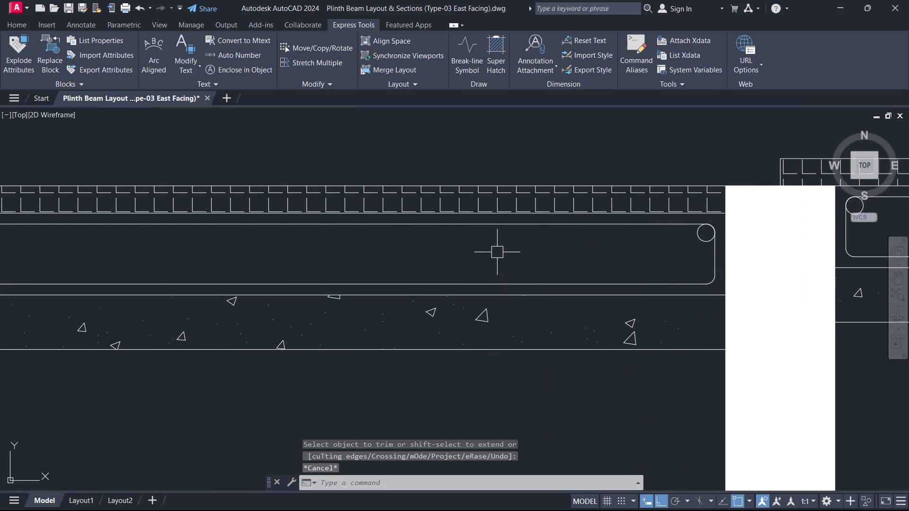
# Draw a vertical cutting line about 64 long from the middle bay's concrete strip up across the lower bar line.
pyautogui.write('L')
pyautogui.press('space')
pyautogui.click(437, 296)
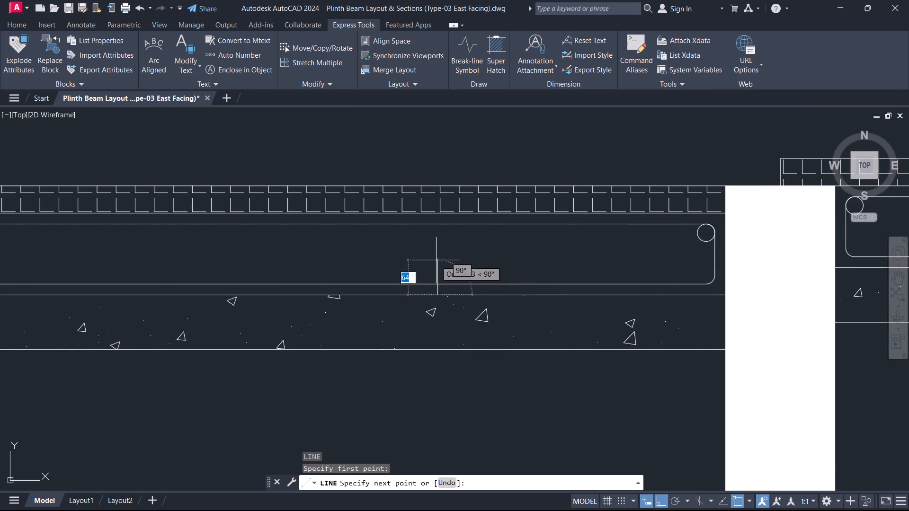
pyautogui.click(436, 260)
pyautogui.press('Escape')
# Mirror the middle bay's vertical cutting line about the bay's vertical centreline, keeping the source line.
pyautogui.scroll(-1, 379, 311)
pyautogui.moveTo(374, 312); pyautogui.dragTo(641, 289, button='middle')
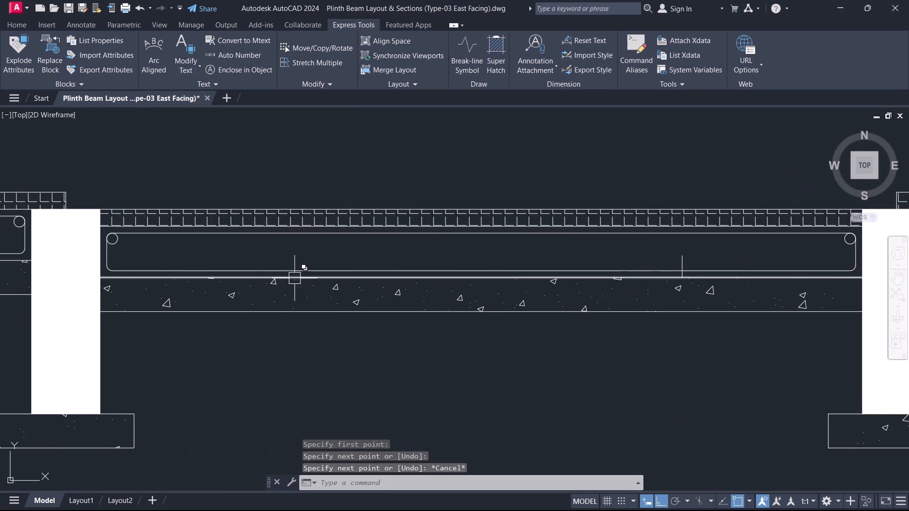
pyautogui.scroll(1, 536, 269)
pyautogui.scroll(1, 754, 261)
pyautogui.click(792, 256)
pyautogui.click(746, 251)
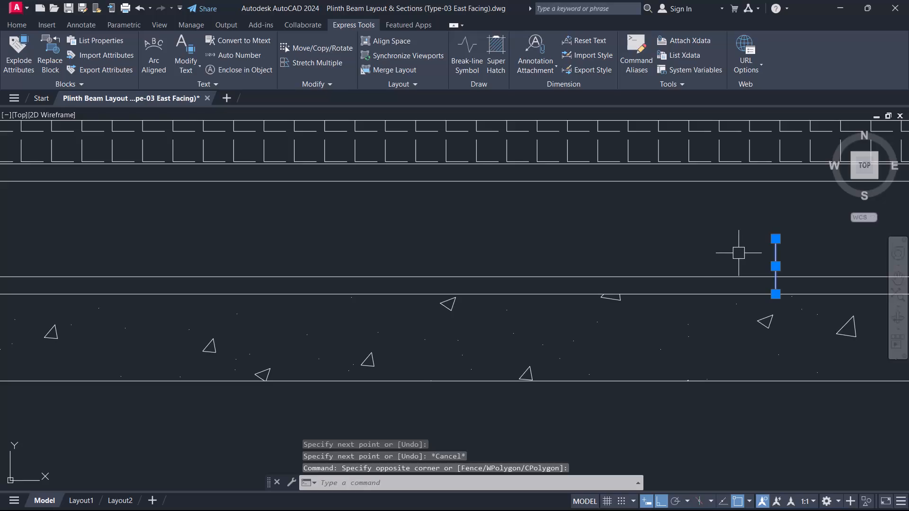
pyautogui.press('m')
pyautogui.press('i')
pyautogui.press('space')
pyautogui.scroll(-3, 514, 282)
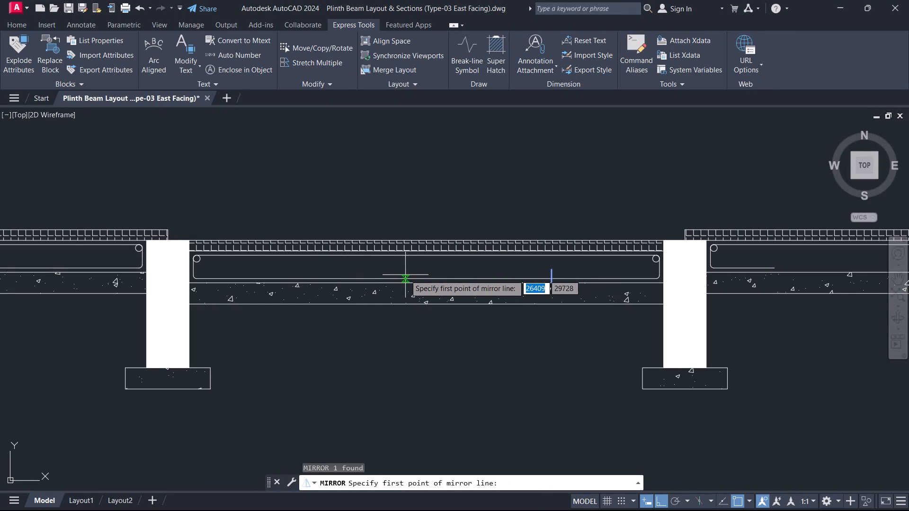
pyautogui.click(425, 274)
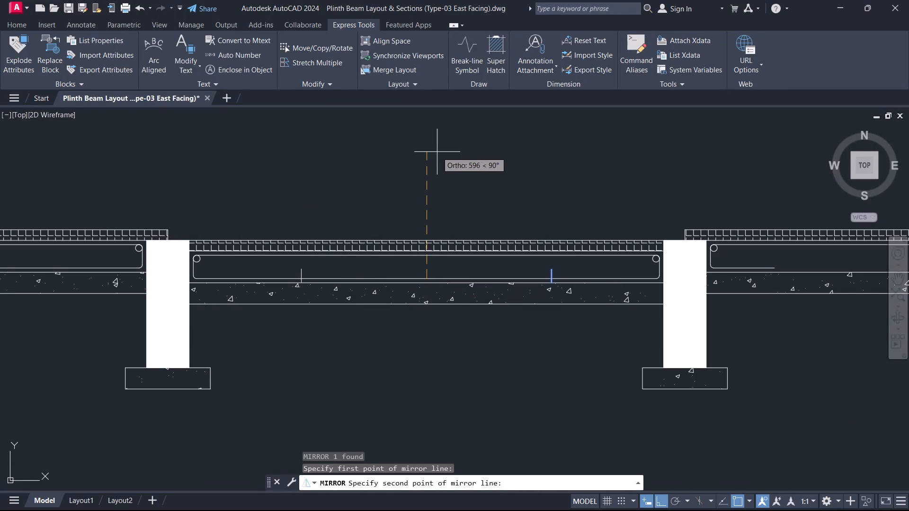
pyautogui.click(436, 150)
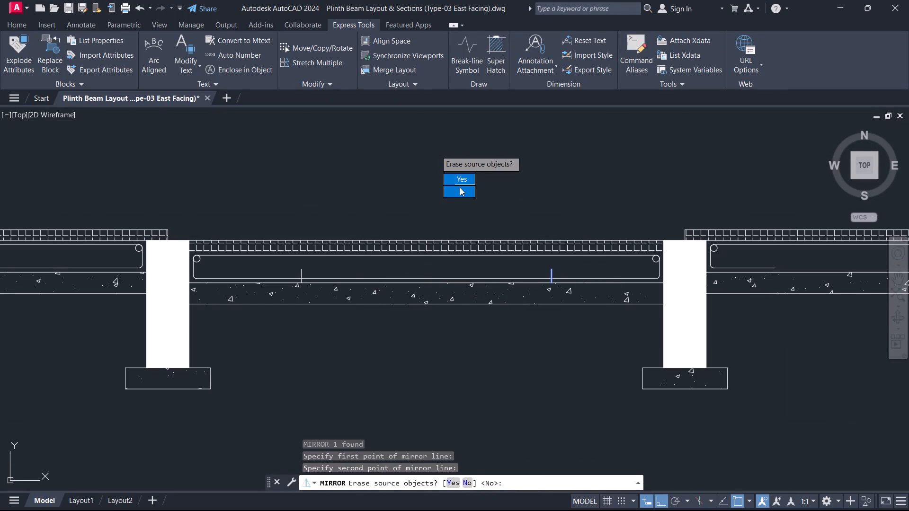
pyautogui.moveTo(460, 187); pyautogui.dragTo(436, 150)
# Trim the middle bay's lower bar line between the two vertical cutting lines.
pyautogui.scroll(2, 397, 279)
pyautogui.write('T')
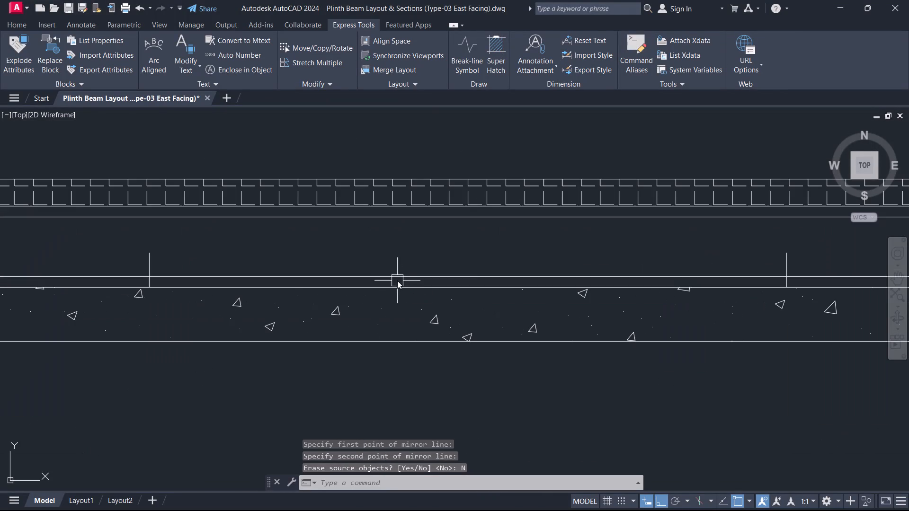
pyautogui.press('space')
pyautogui.press('Escape')
pyautogui.write('TR')
pyautogui.press('space')
pyautogui.click(401, 276)
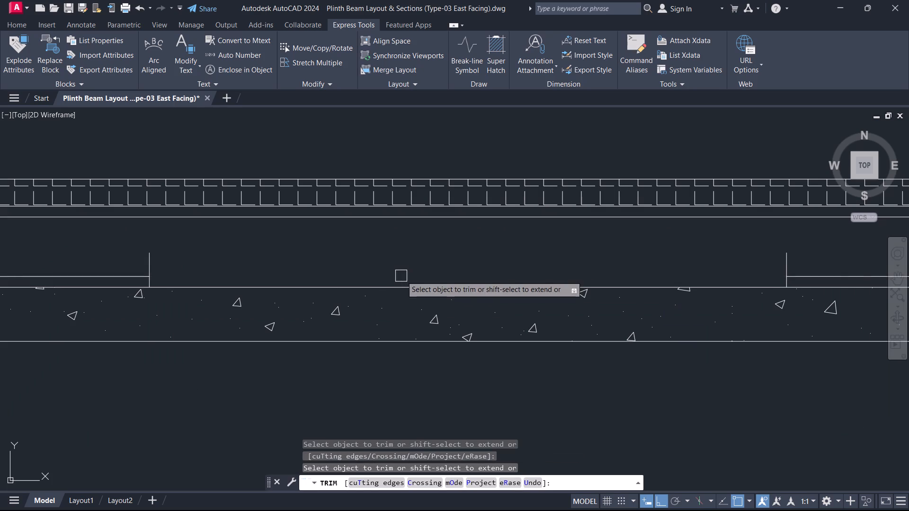
# Trim away the upper and lower leftover pieces of both vertical cutting lines in the middle bay.
pyautogui.moveTo(800, 260); pyautogui.dragTo(754, 257)
pyautogui.scroll(2, 773, 278)
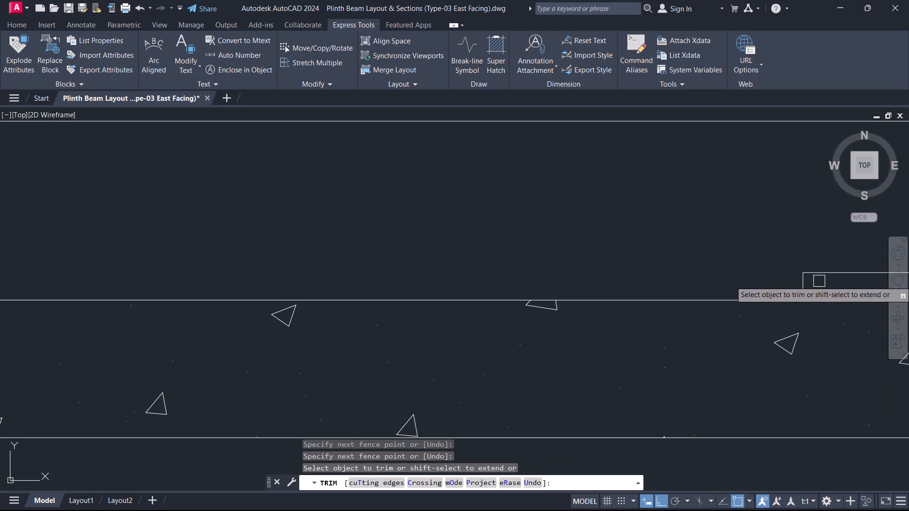
pyautogui.moveTo(822, 282); pyautogui.dragTo(782, 282)
pyautogui.scroll(1, 591, 272)
pyautogui.scroll(-4, 580, 272)
pyautogui.moveTo(260, 259); pyautogui.dragTo(746, 256, button='middle')
pyautogui.scroll(1, 260, 259)
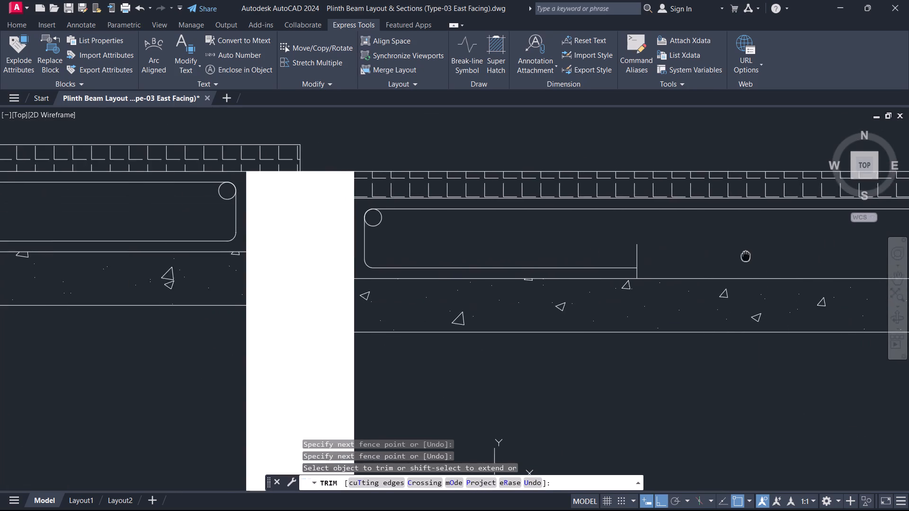
pyautogui.moveTo(746, 256); pyautogui.dragTo(746, 255, button='middle')
pyautogui.scroll(1, 735, 256)
pyautogui.scroll(1, 580, 257)
pyautogui.moveTo(642, 255); pyautogui.dragTo(521, 253)
pyautogui.moveTo(627, 285); pyautogui.dragTo(590, 289)
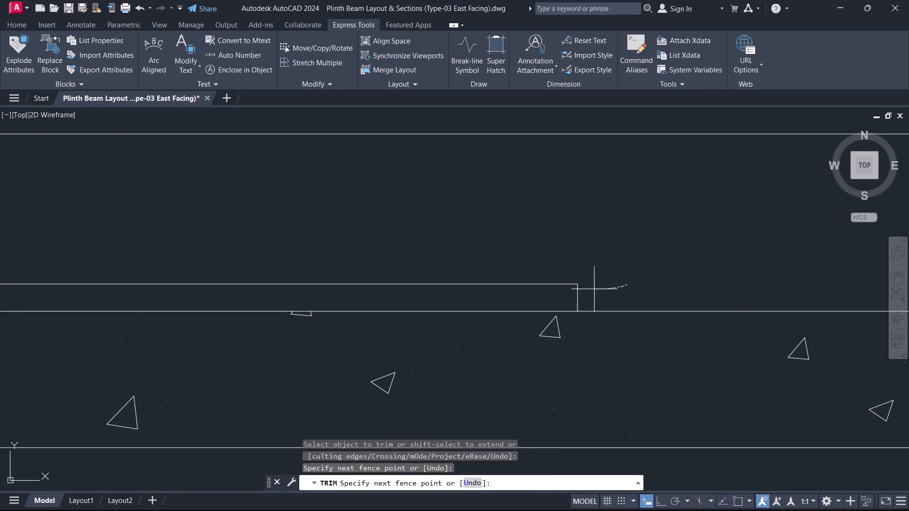
pyautogui.moveTo(590, 289); pyautogui.dragTo(546, 291)
pyautogui.press('Escape')
# Draw a vertical cutting line up from the left bay's concrete strip across the lower bar line.
pyautogui.scroll(-5, 620, 256)
pyautogui.scroll(2, 455, 258)
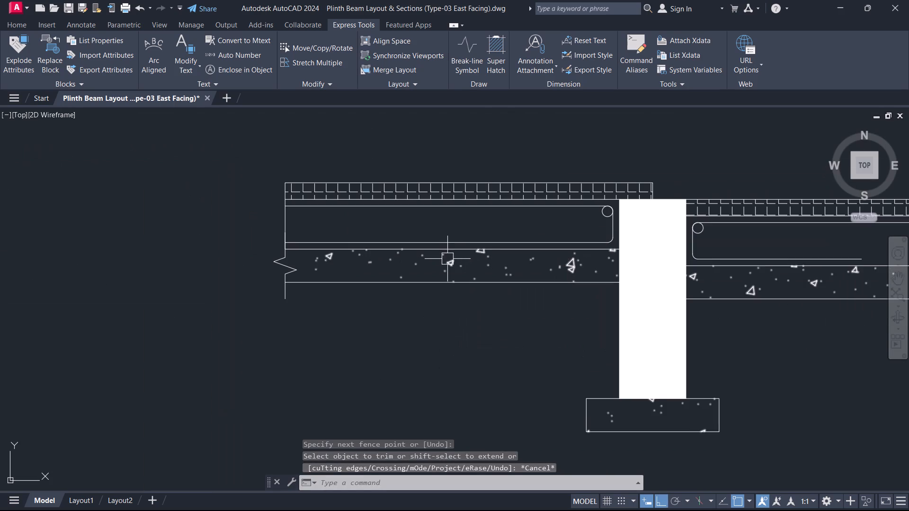
pyautogui.write('L')
pyautogui.press('space')
pyautogui.scroll(1, 472, 250)
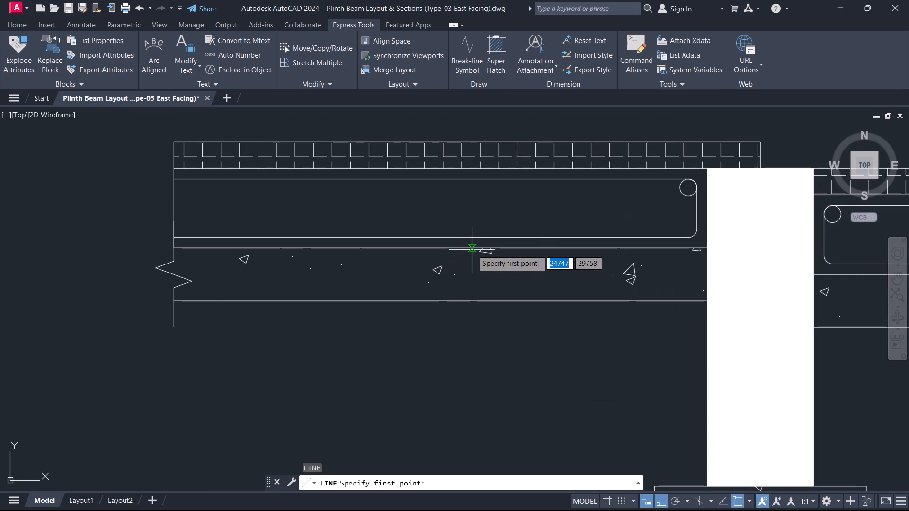
pyautogui.click(505, 250)
pyautogui.click(498, 212)
pyautogui.press('Escape')
# Trim the left bay's lower bar line on the break-line side of the cutting line, along with the cutting line's leftovers.
pyautogui.scroll(2, 516, 251)
pyautogui.write('TR')
pyautogui.press('space')
pyautogui.moveTo(510, 231); pyautogui.dragTo(509, 181)
pyautogui.press('Escape')
pyautogui.scroll(-4, 498, 185)
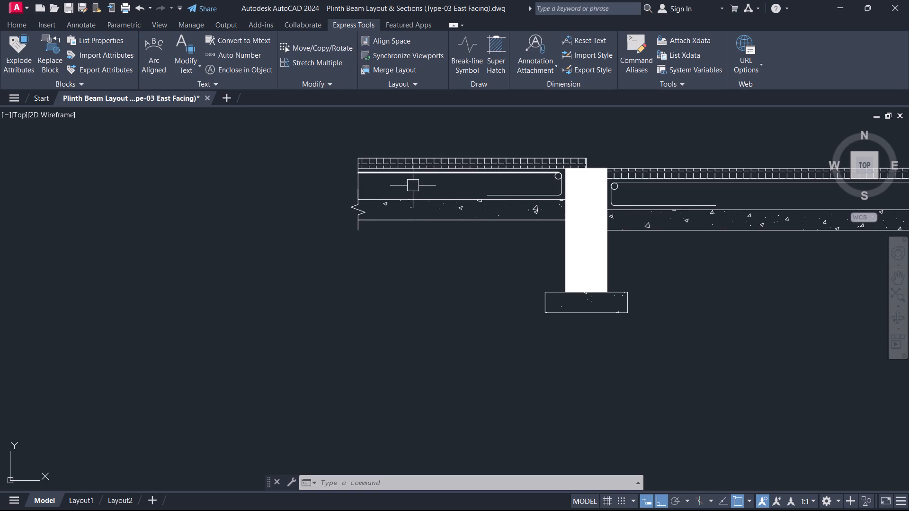
# Draw a vertical line about 80 long upward from the right column's top along the right tile layer's edge.
pyautogui.scroll(-3, 398, 194)
pyautogui.moveTo(522, 212); pyautogui.dragTo(442, 296, button='middle')
pyautogui.scroll(2, 523, 212)
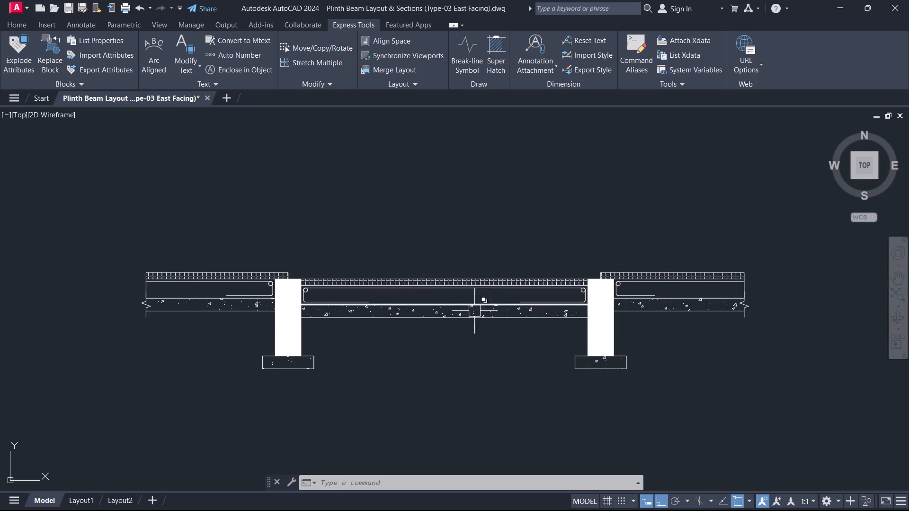
pyautogui.scroll(3, 671, 279)
pyautogui.scroll(-3, 479, 285)
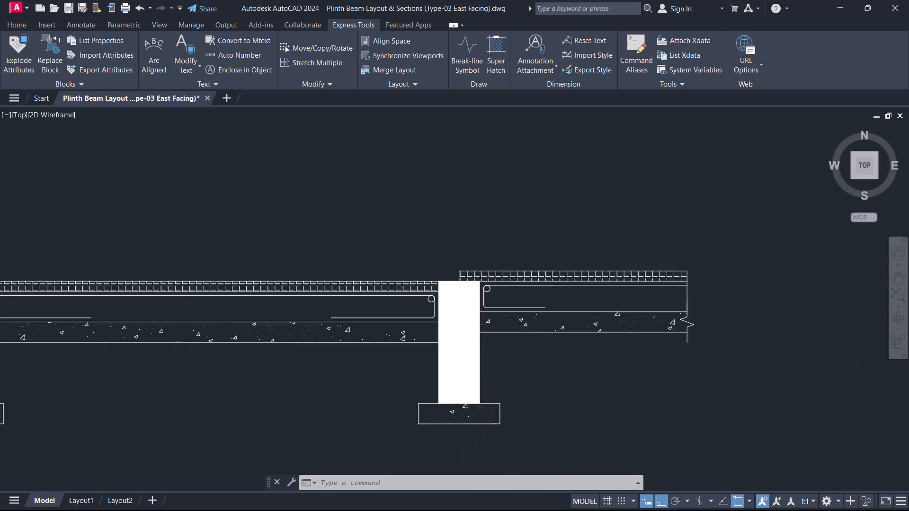
pyautogui.scroll(-2, 475, 286)
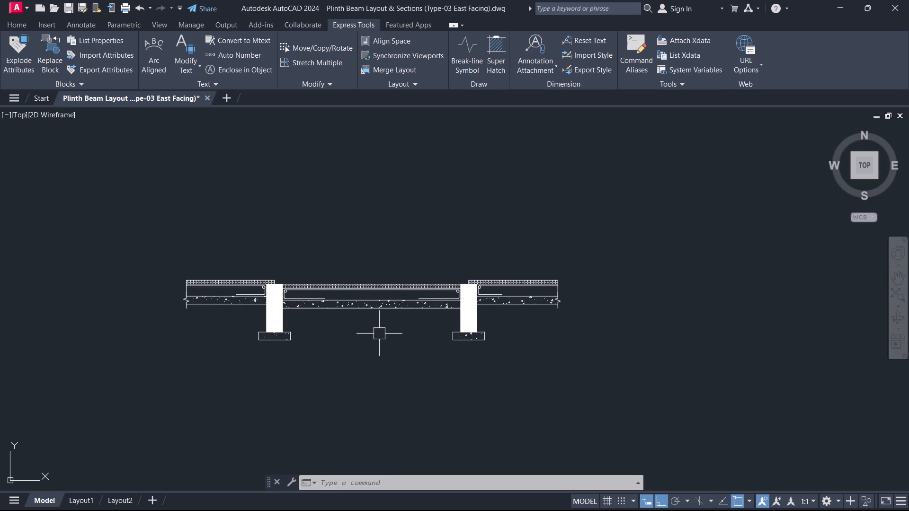
pyautogui.write('L')
pyautogui.press('space')
pyautogui.scroll(4, 474, 308)
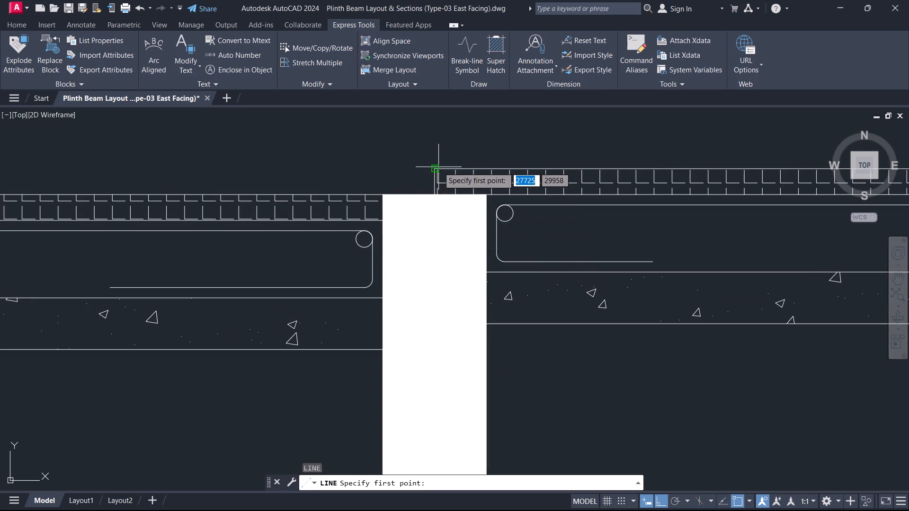
pyautogui.click(434, 197)
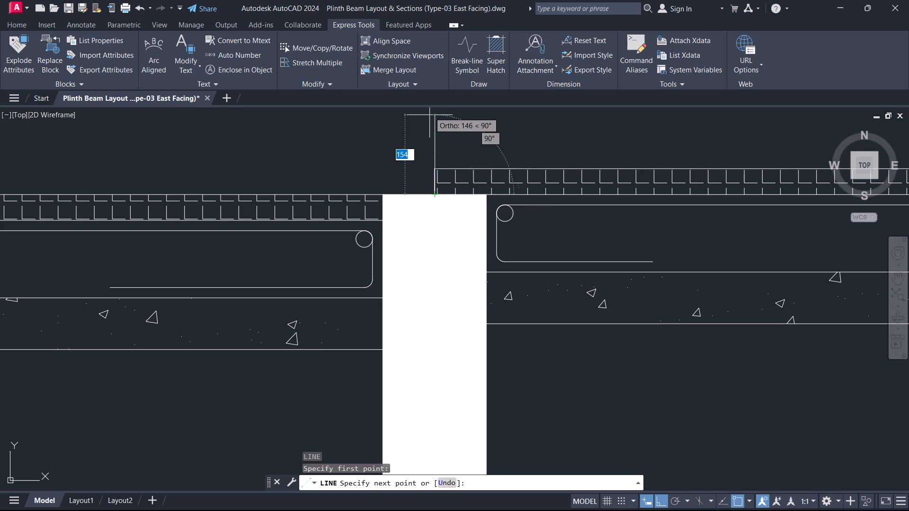
pyautogui.scroll(-2, 429, 110)
pyautogui.moveTo(429, 110); pyautogui.dragTo(399, 234, button='middle')
pyautogui.scroll(4, 389, 266)
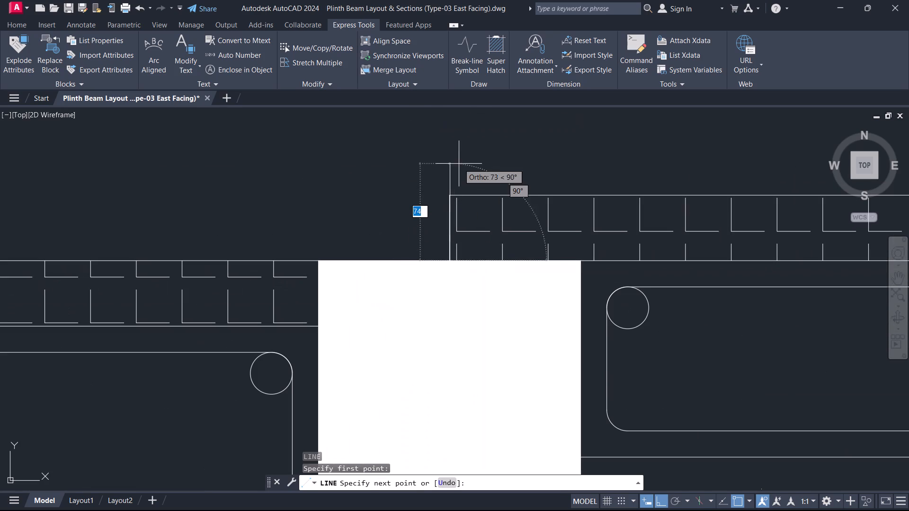
pyautogui.scroll(3, 458, 152)
pyautogui.click(449, 168)
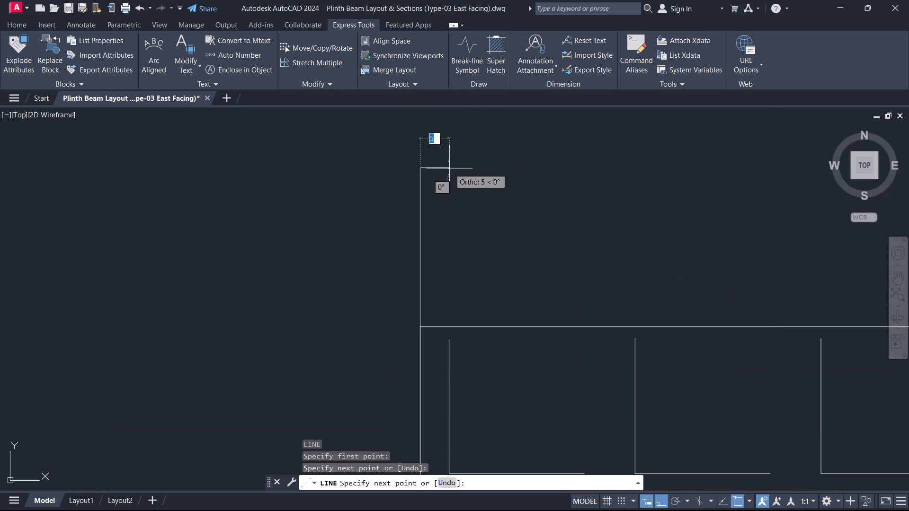
pyautogui.scroll(1, 435, 308)
pyautogui.scroll(-2, 406, 320)
pyautogui.press('Escape')
# Stretch the vertical line above the right column upward from its top end to wall height.
pyautogui.moveTo(426, 291); pyautogui.dragTo(419, 286)
pyautogui.click(382, 273)
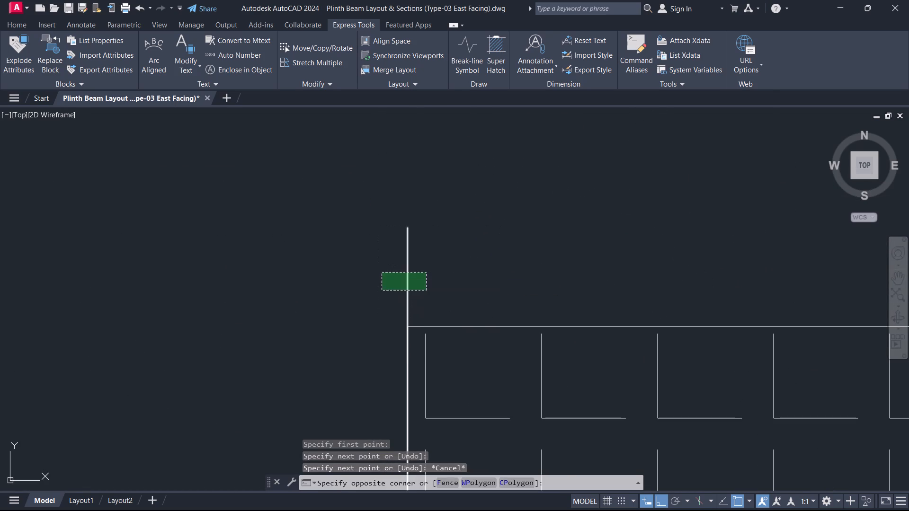
pyautogui.click(409, 232)
pyautogui.scroll(-7, 409, 232)
pyautogui.scroll(1, 409, 232)
pyautogui.scroll(-2, 409, 232)
pyautogui.scroll(1, 409, 232)
pyautogui.scroll(-2, 409, 232)
pyautogui.scroll(1, 409, 232)
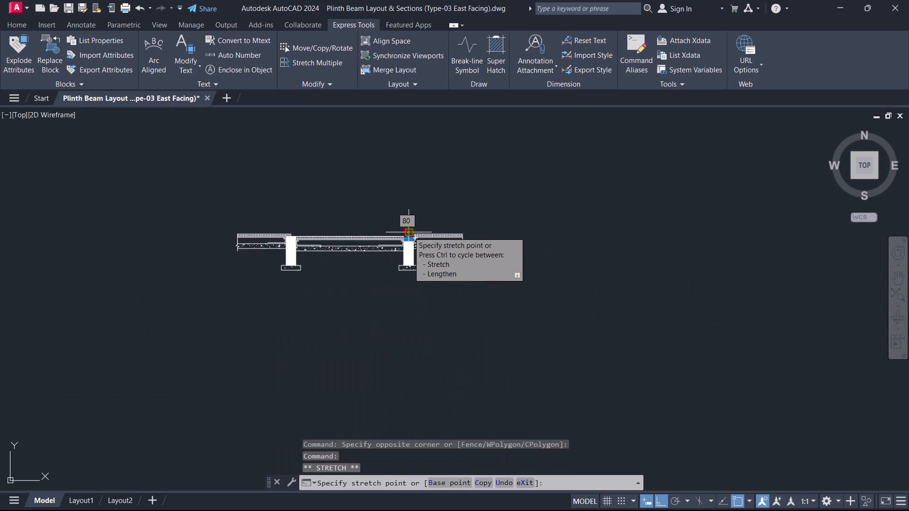
pyautogui.moveTo(409, 232); pyautogui.dragTo(437, 421, button='middle')
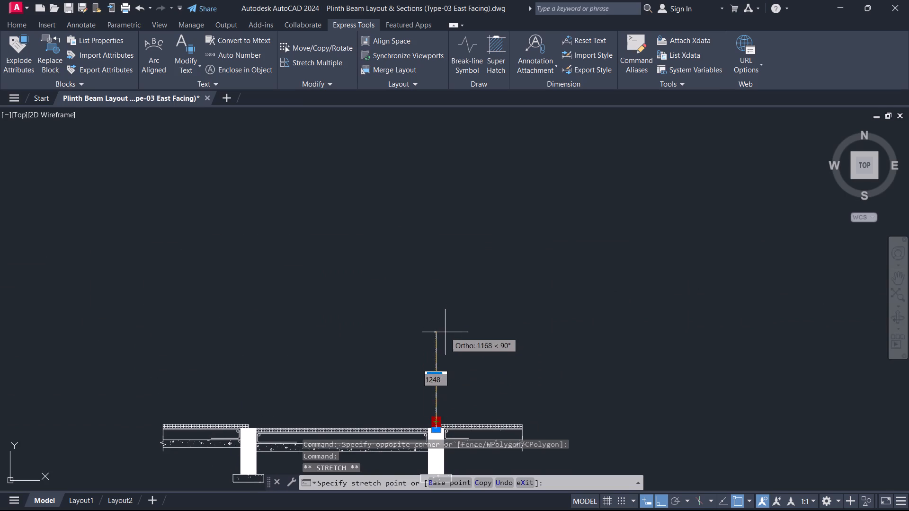
pyautogui.click(442, 354)
pyautogui.press('Escape')
pyautogui.scroll(2, 435, 388)
pyautogui.moveTo(435, 388); pyautogui.dragTo(443, 322, button='middle')
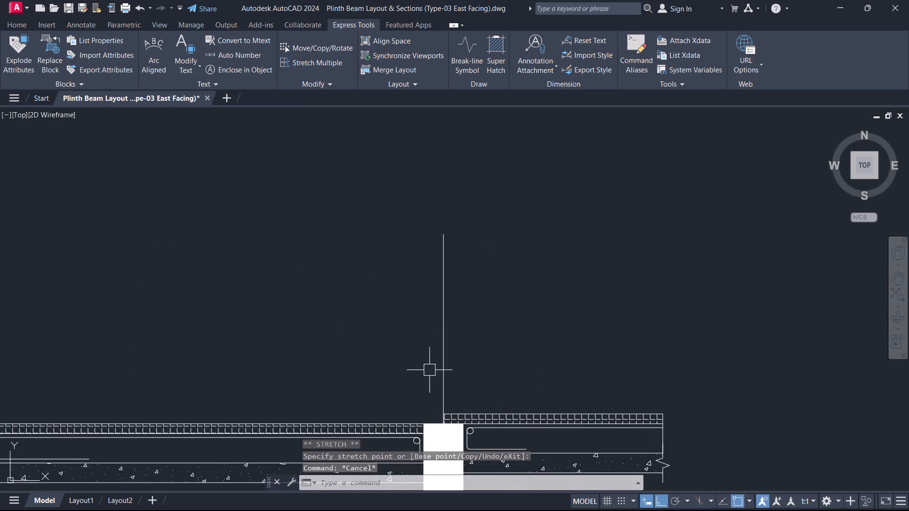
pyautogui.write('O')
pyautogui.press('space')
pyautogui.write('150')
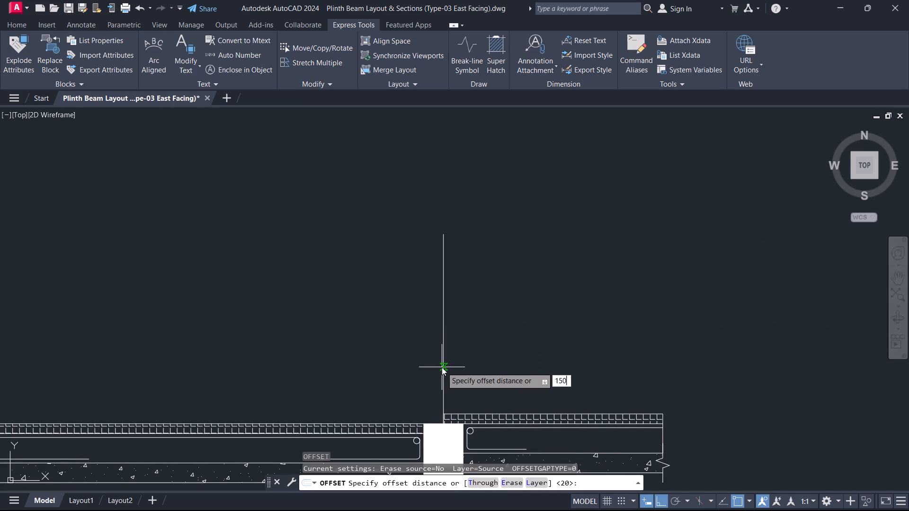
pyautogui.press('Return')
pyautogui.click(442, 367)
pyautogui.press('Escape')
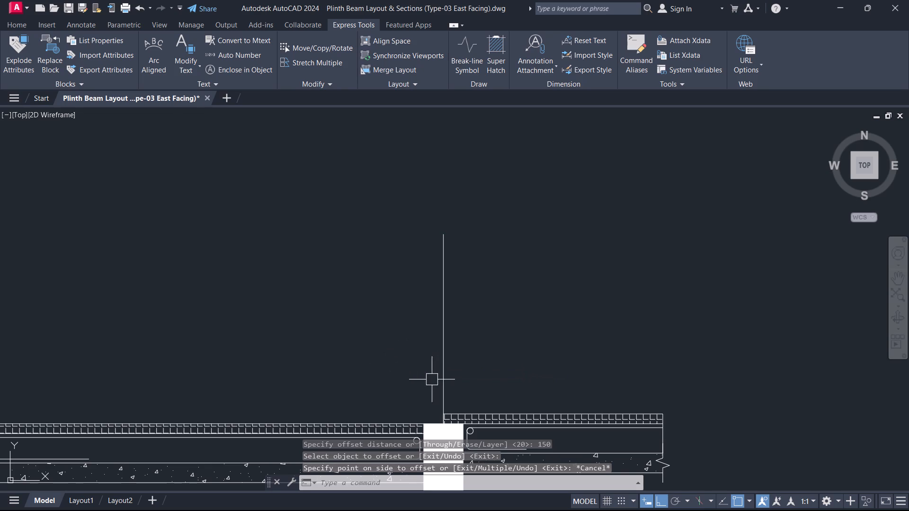
# Offset the vertical line above the right column by 100 toward the middle bay.
pyautogui.press('o')
pyautogui.press('space')
pyautogui.write('100')
pyautogui.press('Return')
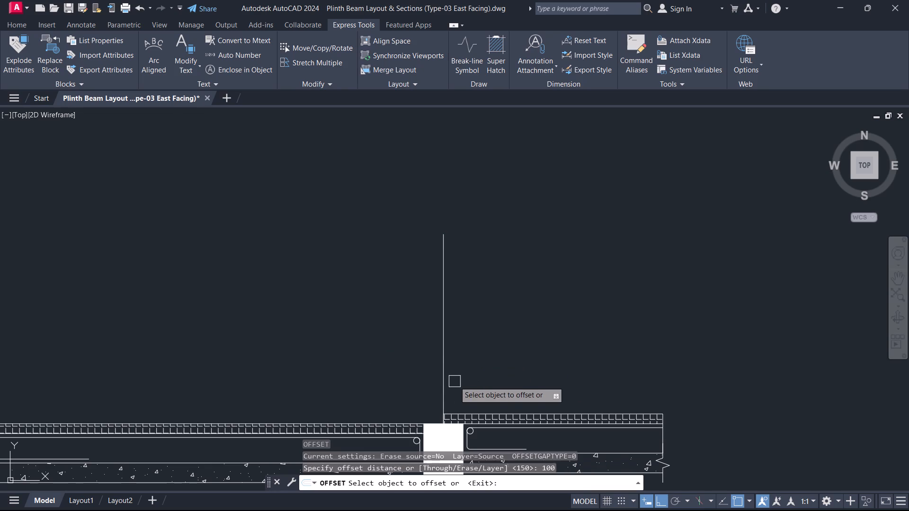
pyautogui.click(446, 352)
pyautogui.moveTo(421, 349); pyautogui.dragTo(417, 348)
pyautogui.press('Escape')
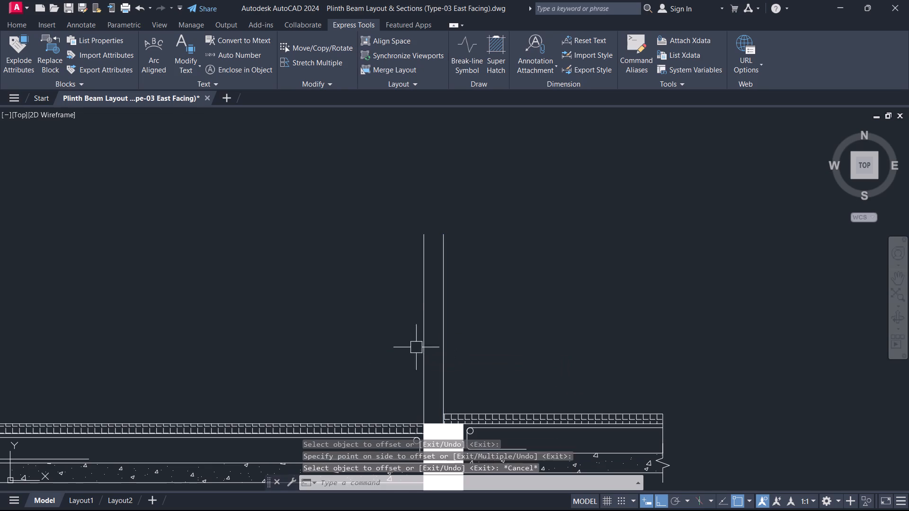
# Add a break-line symbol across the top ends of the two vertical lines above the right column, centred at the midpoint.
pyautogui.click(461, 53)
pyautogui.scroll(1, 424, 267)
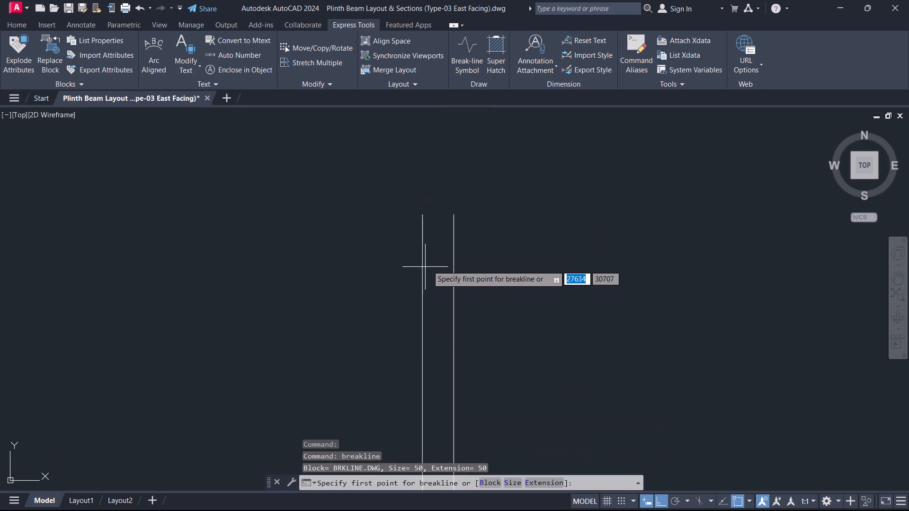
pyautogui.scroll(1, 428, 265)
pyautogui.click(412, 188)
pyautogui.click(468, 185)
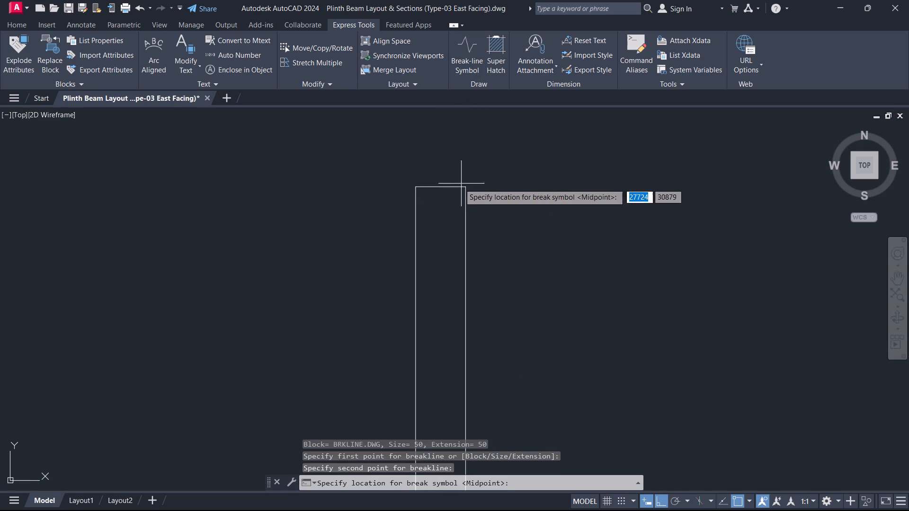
pyautogui.click(436, 185)
pyautogui.click(439, 185)
pyautogui.doubleClick(439, 185)
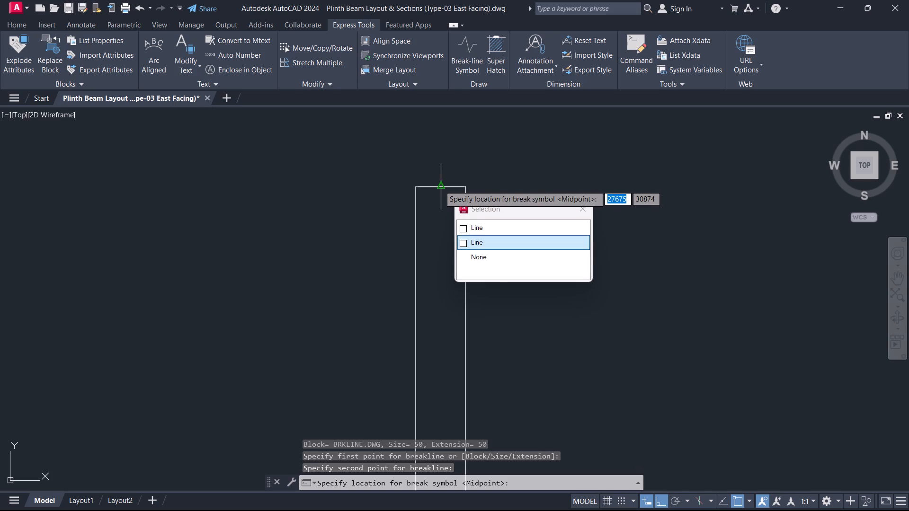
pyautogui.click(439, 185)
pyautogui.click(472, 227)
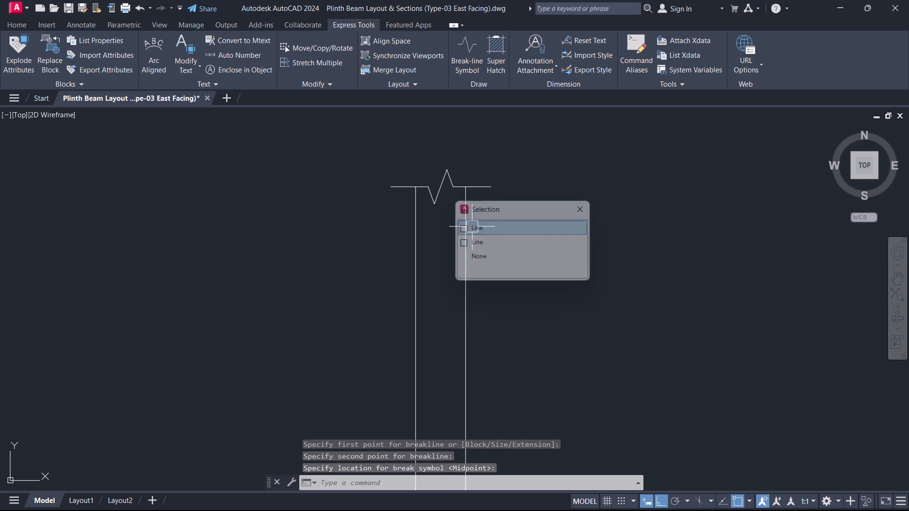
pyautogui.press('Escape')
# Draw a vertical line about 1540 long upward from the left column's top corner on the middle bay side.
pyautogui.scroll(-4, 408, 198)
pyautogui.moveTo(344, 237); pyautogui.dragTo(617, 242, button='middle')
pyautogui.scroll(4, 495, 296)
pyautogui.write('L')
pyautogui.press('space')
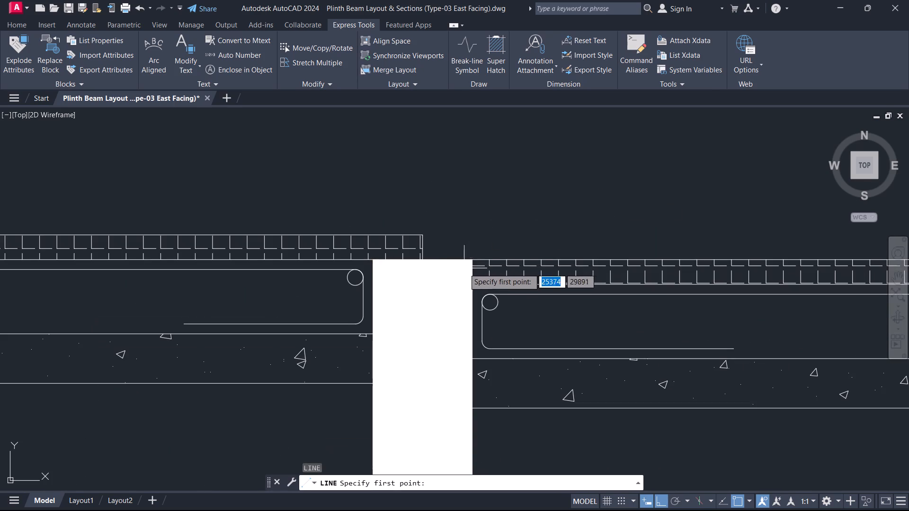
pyautogui.click(467, 263)
pyautogui.scroll(-4, 458, 194)
pyautogui.moveTo(457, 192); pyautogui.dragTo(459, 341, button='middle')
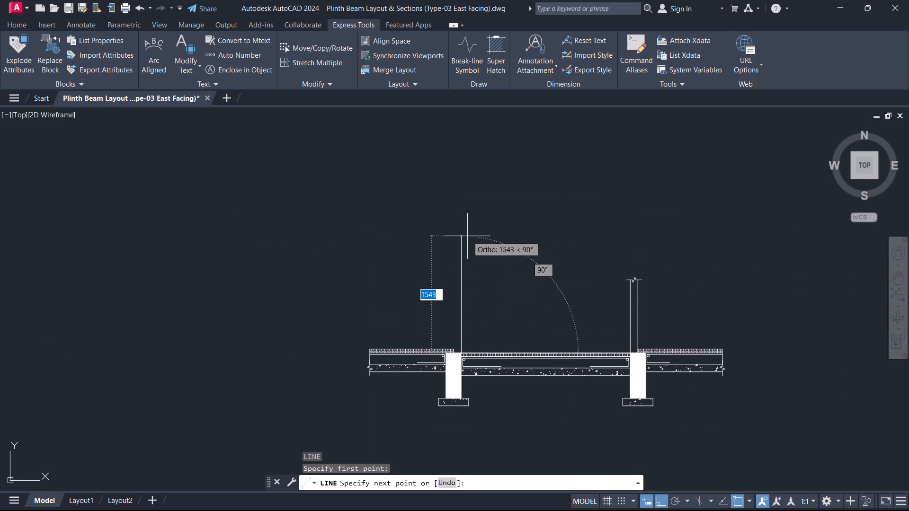
pyautogui.click(467, 236)
pyautogui.press('Escape')
# Draw a second vertical line upward from the left column's top along the left bay's tile layer edge.
pyautogui.press('space')
pyautogui.scroll(4, 456, 370)
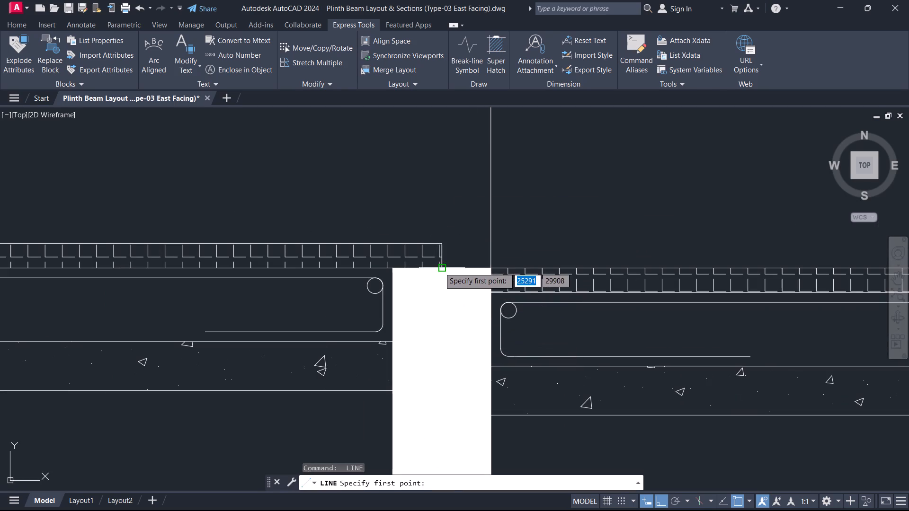
pyautogui.click(439, 267)
pyautogui.scroll(-4, 460, 228)
pyautogui.moveTo(460, 228); pyautogui.dragTo(472, 349, button='middle')
pyautogui.click(437, 223)
pyautogui.press('Escape')
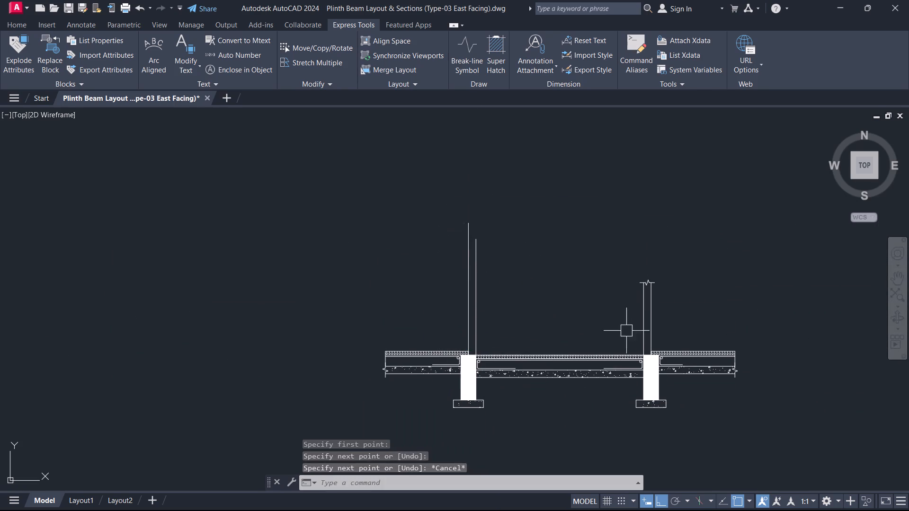
# Draw a horizontal guide line about 2720 long from the right wall's break-line end across both vertical lines above the left column.
pyautogui.scroll(5, 652, 298)
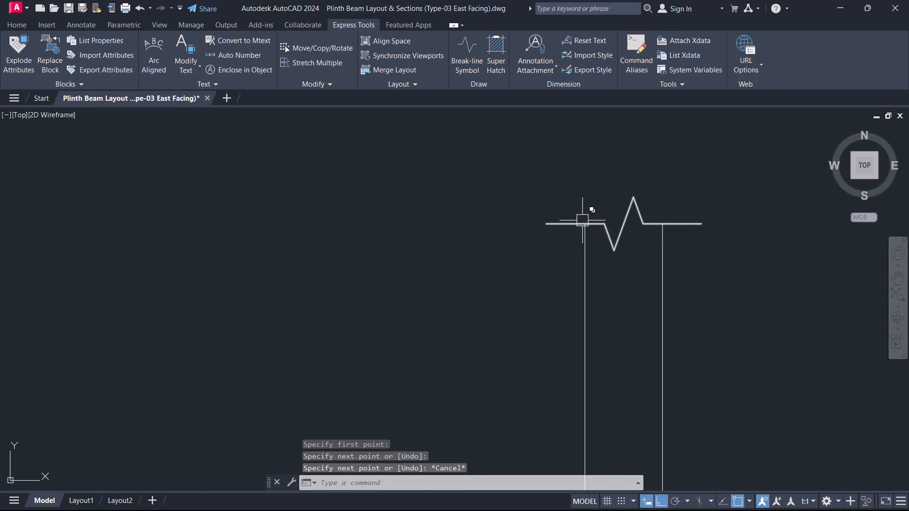
pyautogui.write('L')
pyautogui.press('space')
pyautogui.click(584, 222)
pyautogui.scroll(-2, 343, 261)
pyautogui.scroll(1, 341, 262)
pyautogui.scroll(-3, 341, 262)
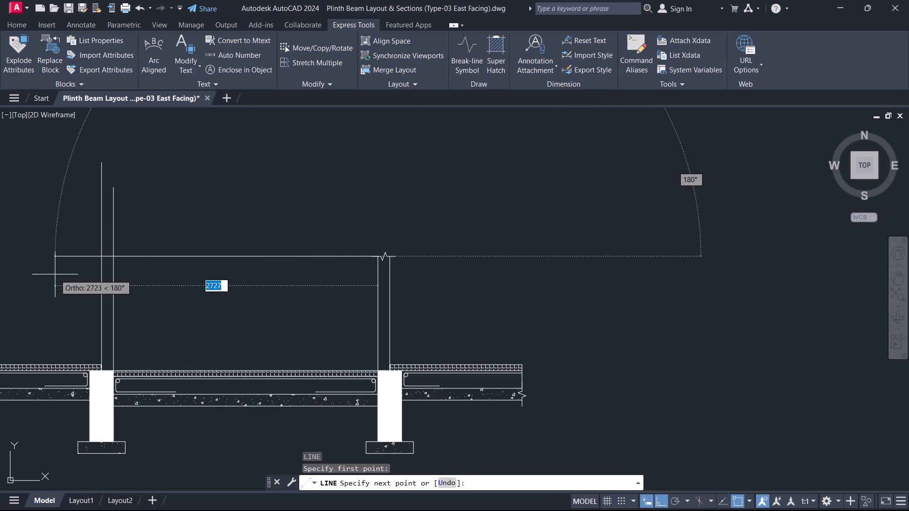
pyautogui.click(55, 274)
pyautogui.press('Escape')
# Trim both left wall lines above the horizontal guide line, and trim the guide's overhang beyond the outer wall line.
pyautogui.scroll(1, 116, 254)
pyautogui.moveTo(116, 254); pyautogui.dragTo(373, 250, button='middle')
pyautogui.write('TR')
pyautogui.press('space')
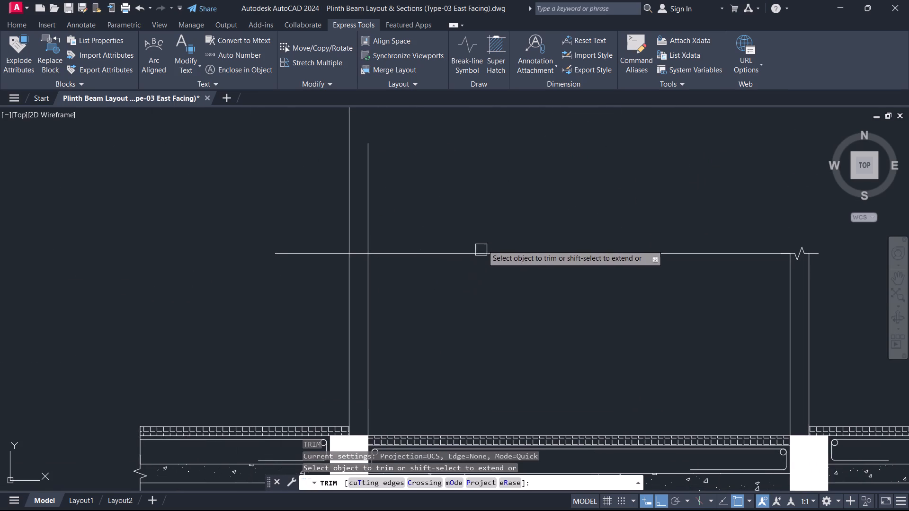
pyautogui.moveTo(476, 224); pyautogui.dragTo(185, 221)
pyautogui.click(297, 249)
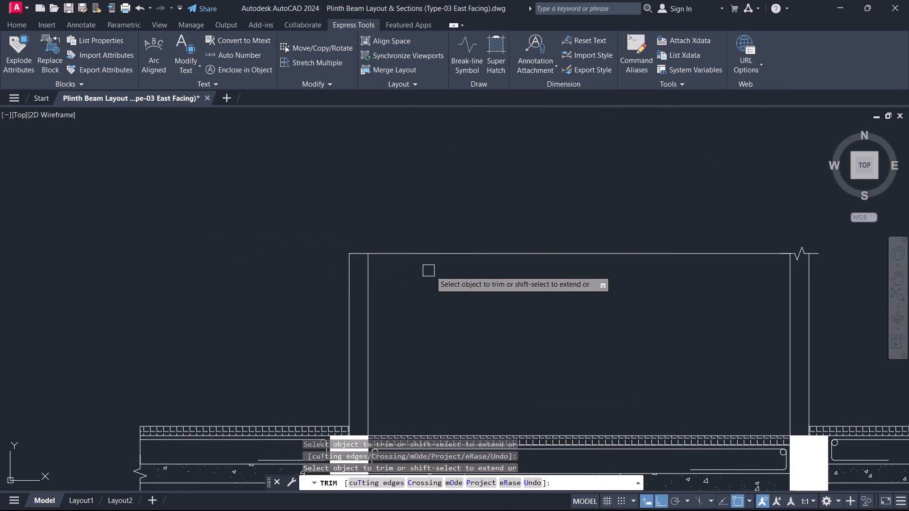
pyautogui.press('Escape')
# Erase the horizontal guide line between the two walls.
pyautogui.moveTo(444, 279); pyautogui.dragTo(427, 255)
pyautogui.click(412, 223)
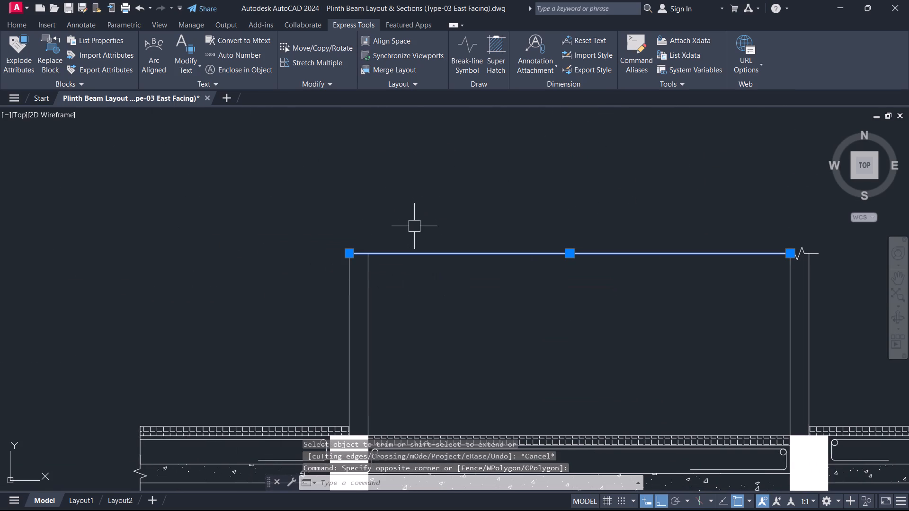
pyautogui.press('Delete')
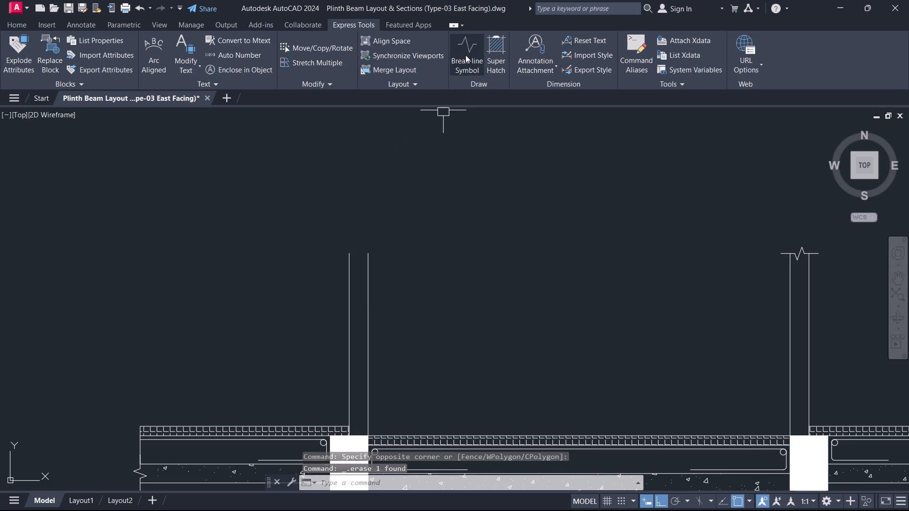
# Add a break-line symbol across the top ends of the two vertical lines above the left column, centred at the midpoint.
pyautogui.click(465, 55)
pyautogui.scroll(3, 374, 222)
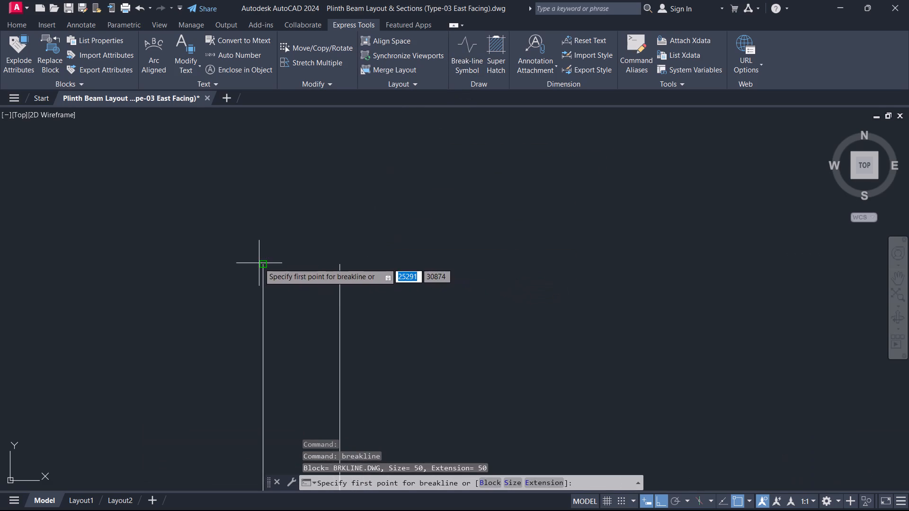
pyautogui.click(259, 263)
pyautogui.click(338, 265)
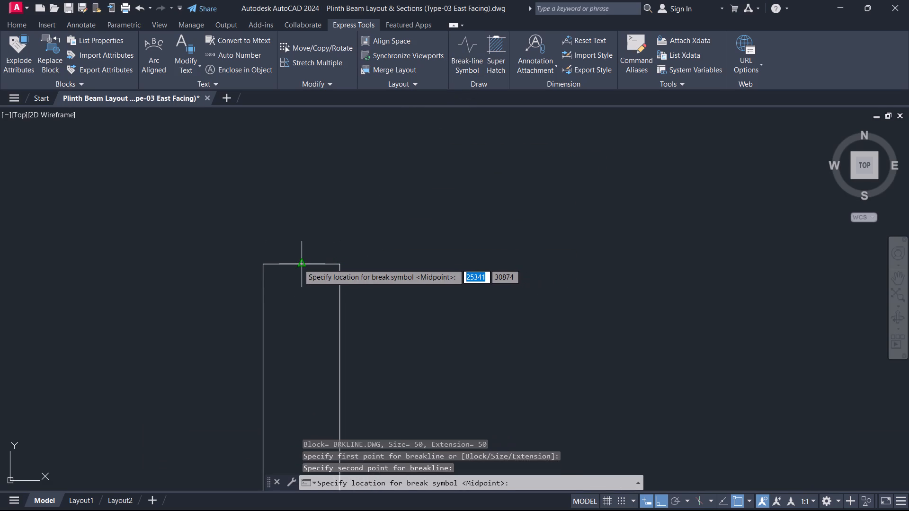
pyautogui.click(298, 264)
pyautogui.click(348, 307)
pyautogui.press('Escape')
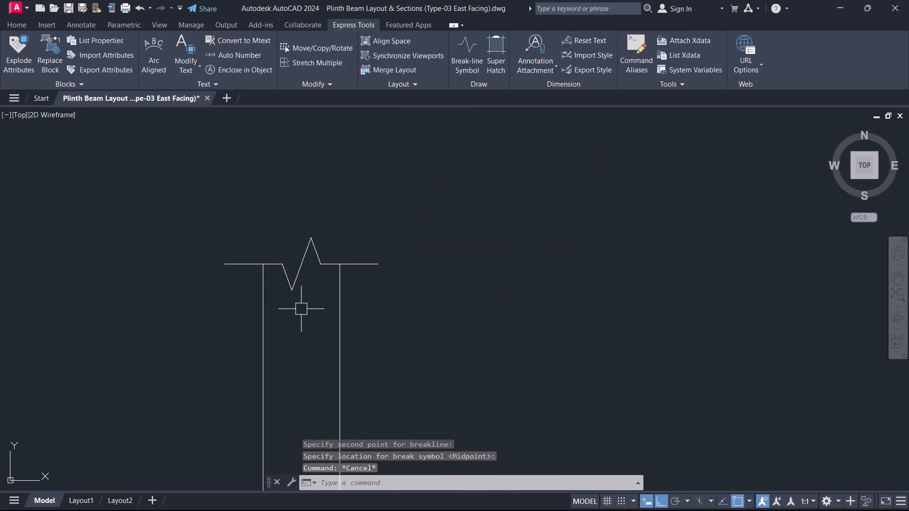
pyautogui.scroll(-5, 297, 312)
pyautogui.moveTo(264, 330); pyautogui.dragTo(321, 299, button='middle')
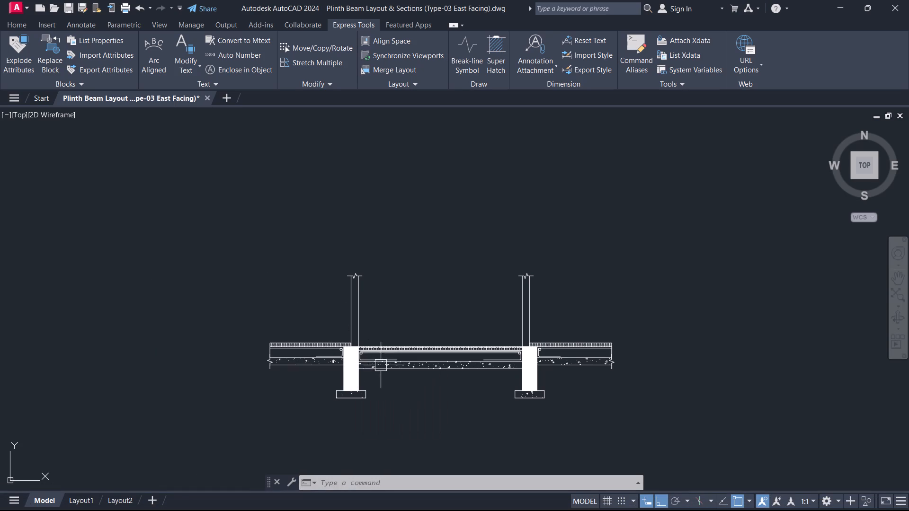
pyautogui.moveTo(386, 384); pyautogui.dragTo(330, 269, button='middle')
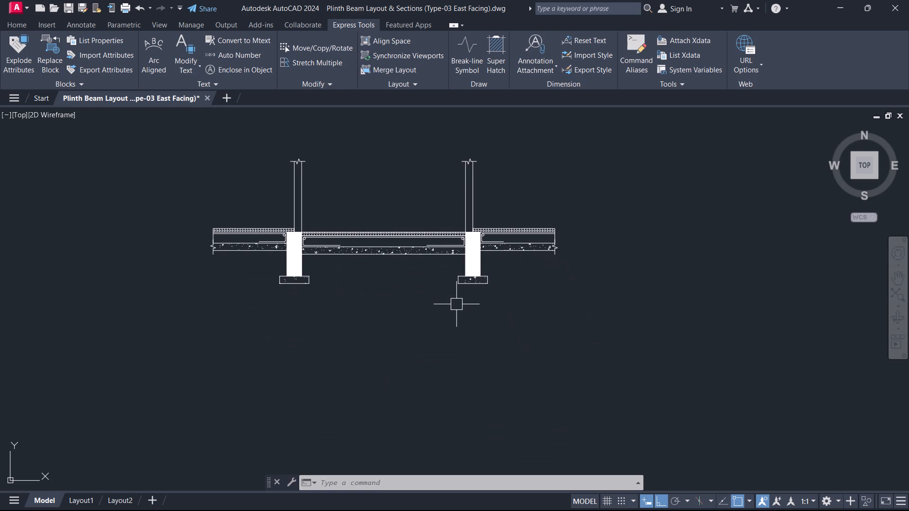
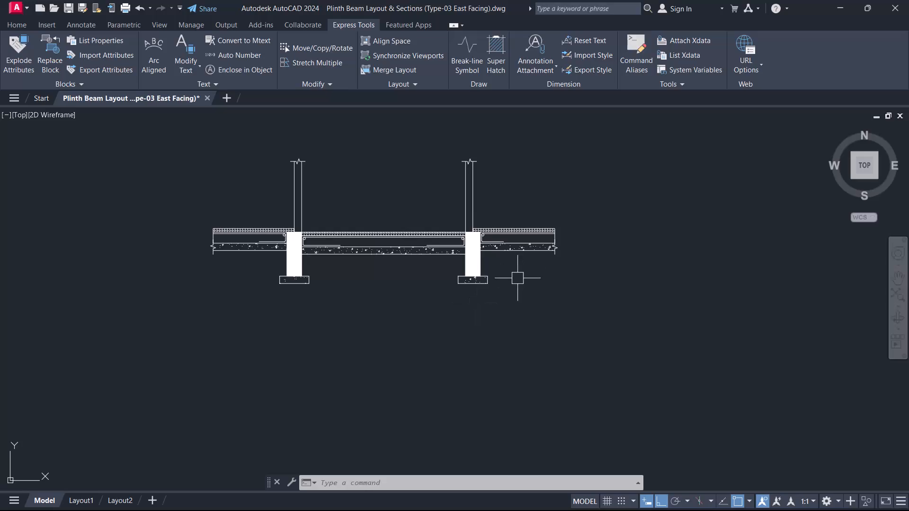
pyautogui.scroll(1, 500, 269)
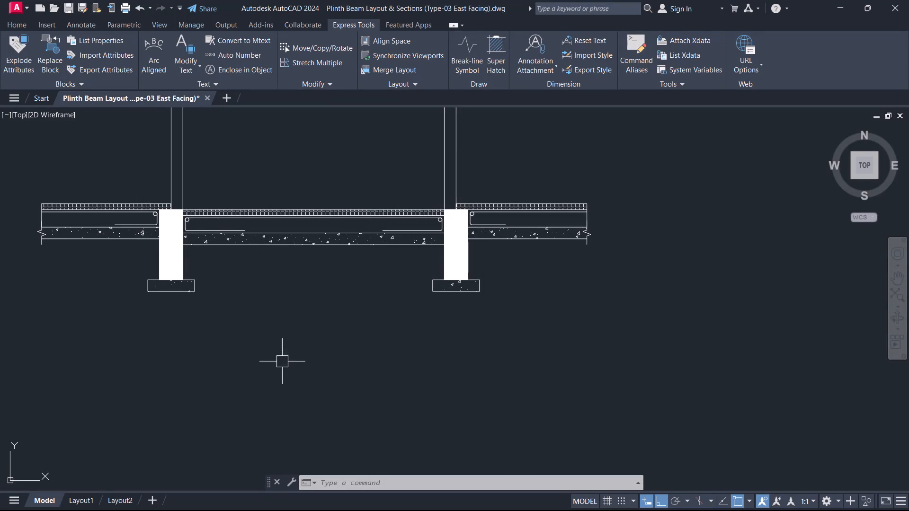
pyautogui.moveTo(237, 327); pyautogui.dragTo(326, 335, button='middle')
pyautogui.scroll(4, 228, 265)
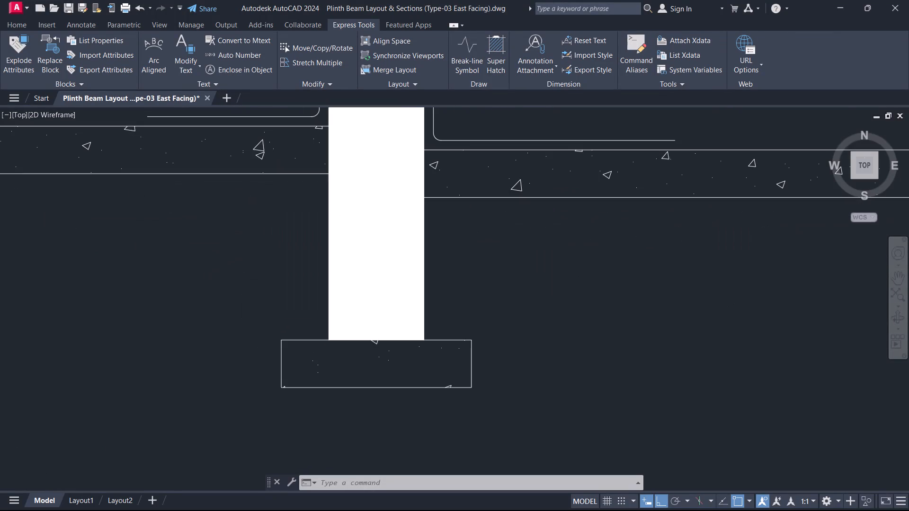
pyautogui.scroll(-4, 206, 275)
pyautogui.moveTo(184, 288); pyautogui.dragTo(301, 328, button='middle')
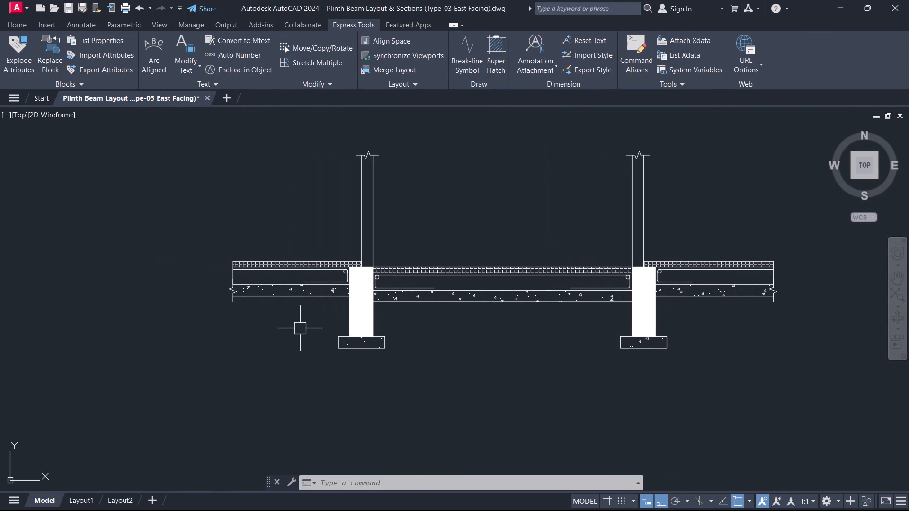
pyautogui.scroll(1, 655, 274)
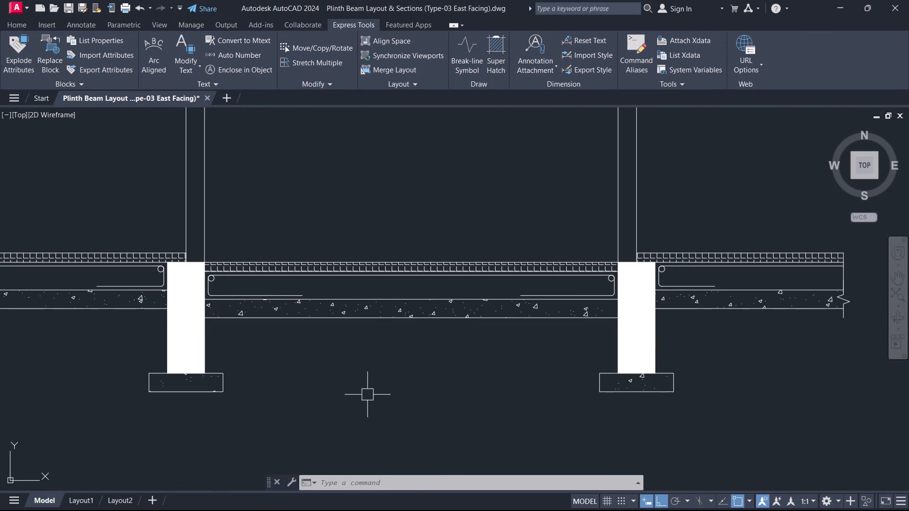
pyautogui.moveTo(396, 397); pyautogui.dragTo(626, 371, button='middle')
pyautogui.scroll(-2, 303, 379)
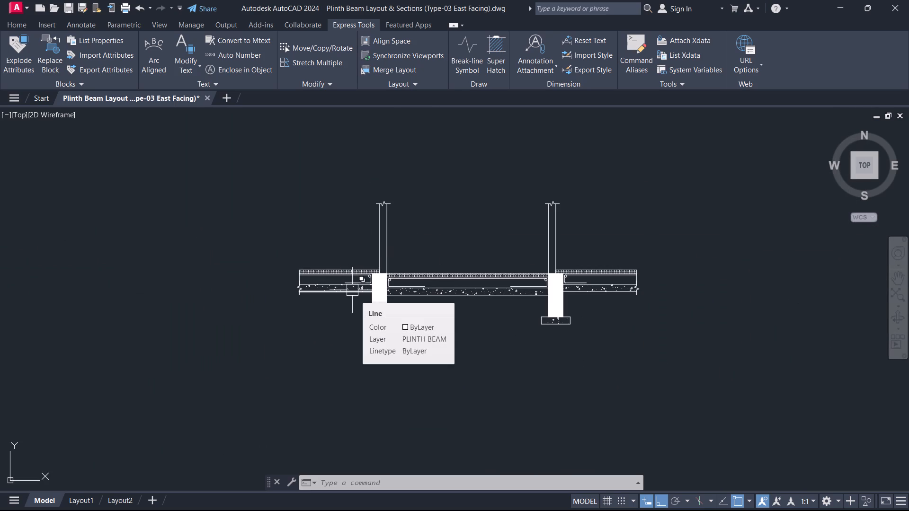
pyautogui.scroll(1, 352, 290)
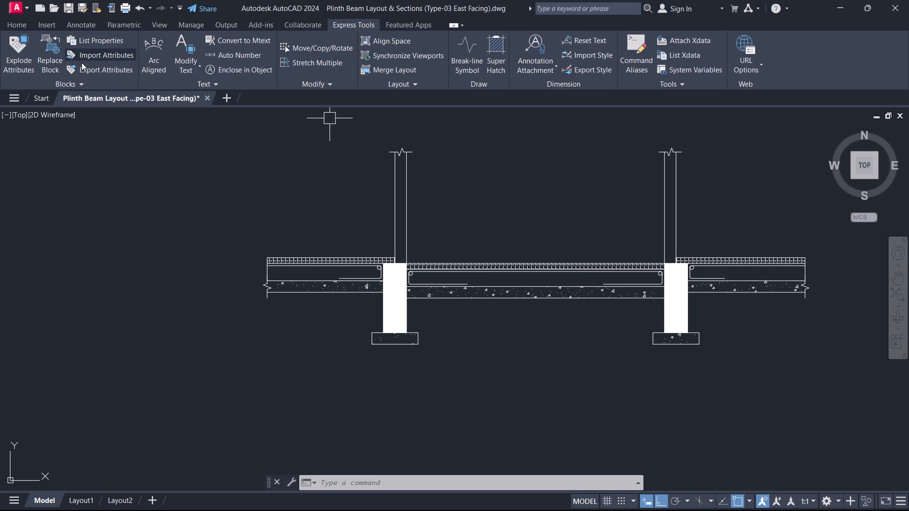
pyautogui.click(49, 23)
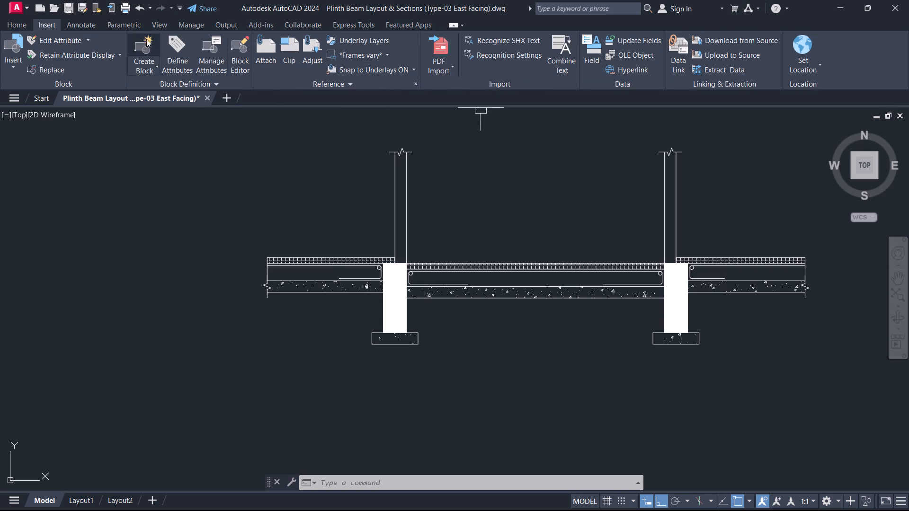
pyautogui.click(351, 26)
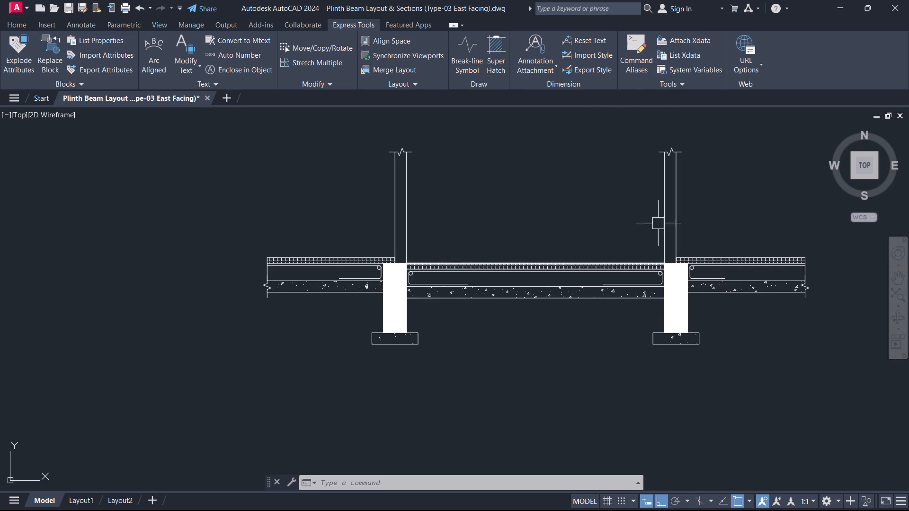
# Stretch the line beneath the left slab's floor finish horizontally outward beyond the left break line, as a base line for a level marker.
pyautogui.scroll(3, 292, 271)
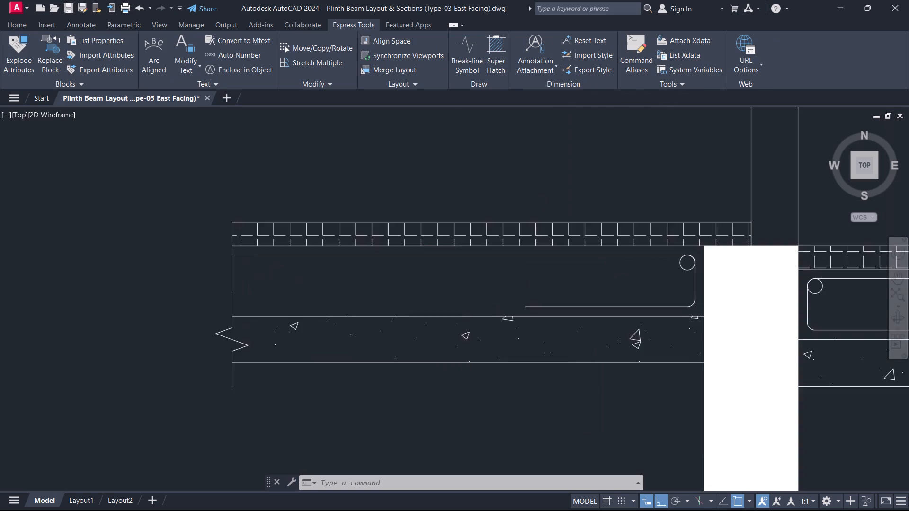
pyautogui.scroll(2, 262, 266)
pyautogui.click(232, 217)
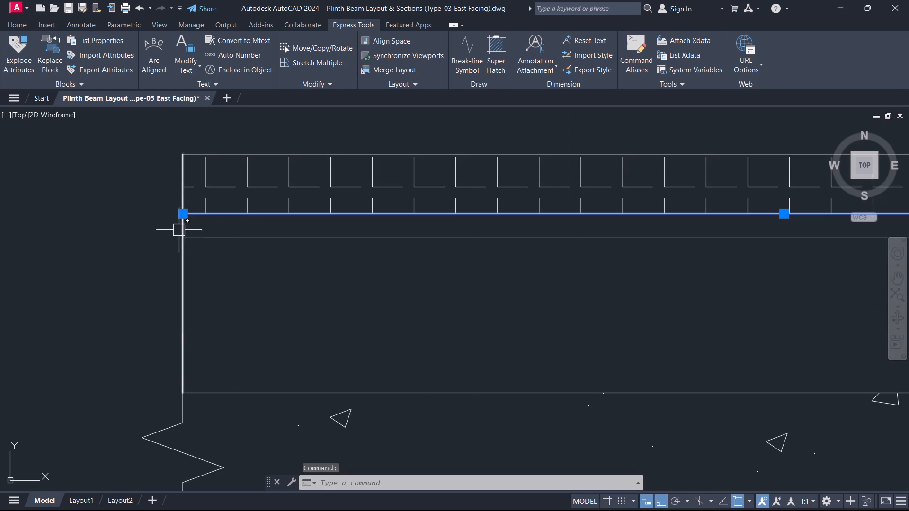
pyautogui.scroll(-4, 180, 229)
pyautogui.scroll(4, 180, 229)
pyautogui.press('Escape')
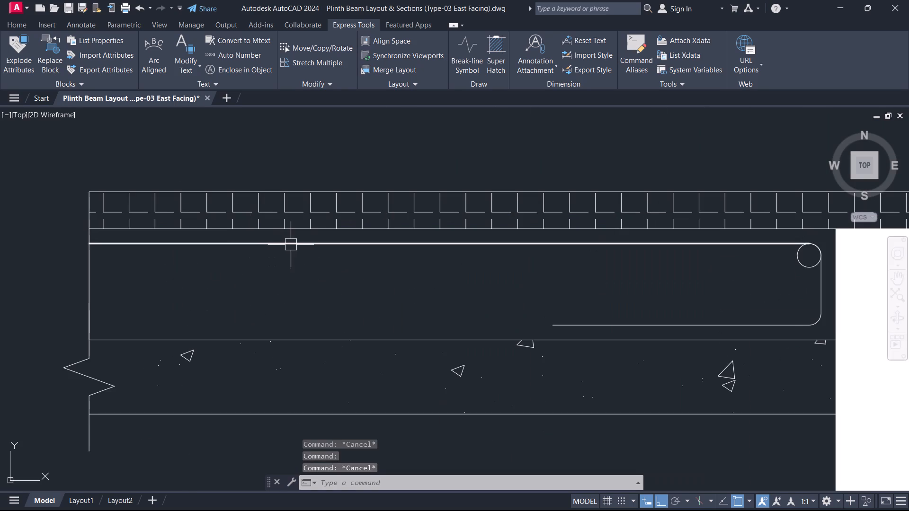
pyautogui.click(198, 230)
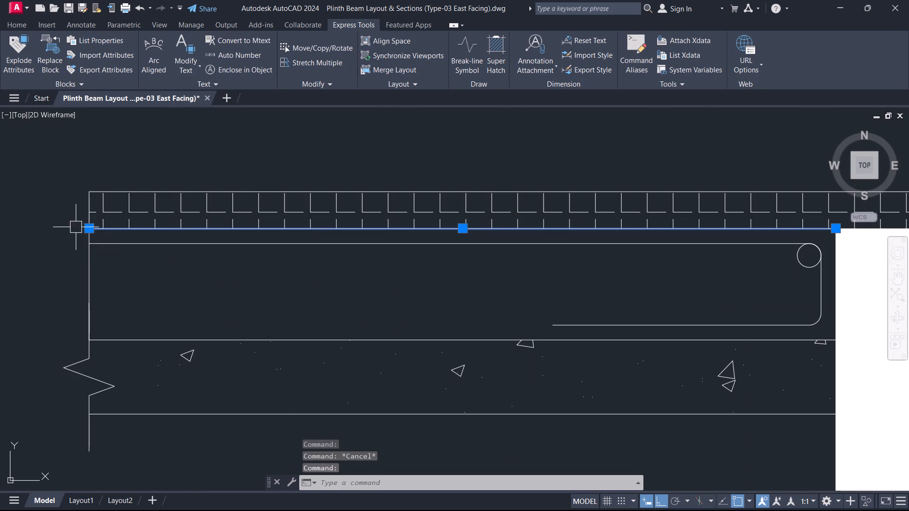
pyautogui.click(89, 228)
pyautogui.scroll(-3, 57, 220)
pyautogui.moveTo(57, 220); pyautogui.dragTo(397, 219, button='middle')
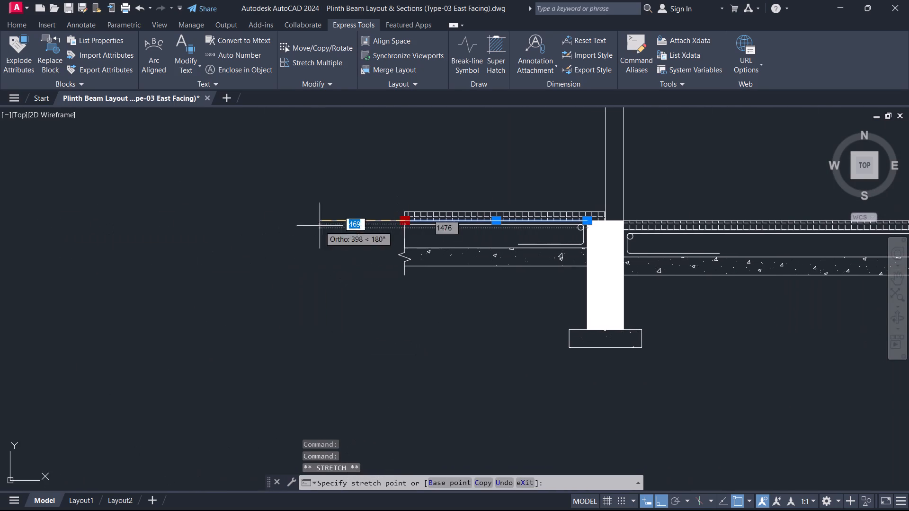
pyautogui.click(178, 223)
pyautogui.press('Escape')
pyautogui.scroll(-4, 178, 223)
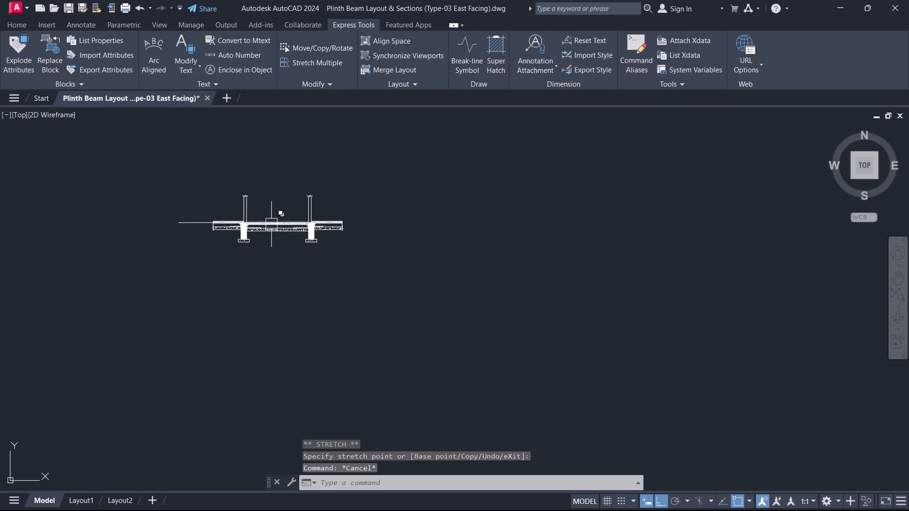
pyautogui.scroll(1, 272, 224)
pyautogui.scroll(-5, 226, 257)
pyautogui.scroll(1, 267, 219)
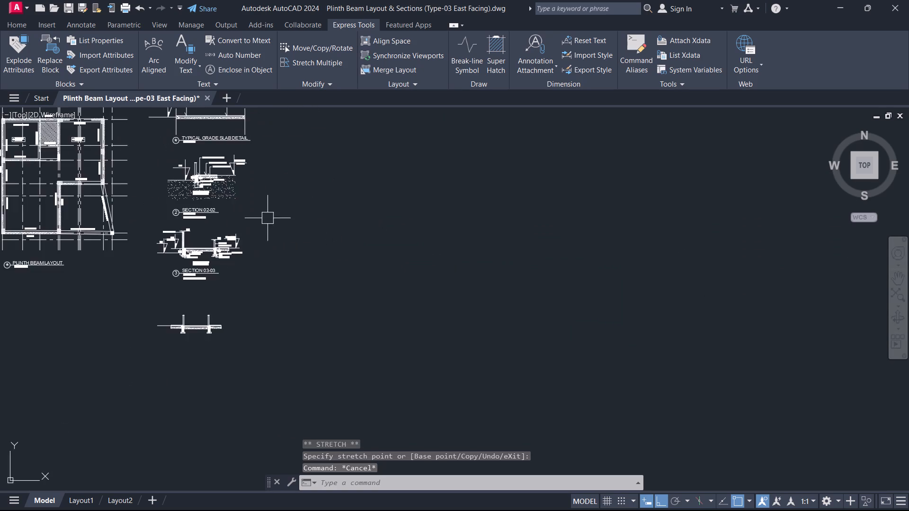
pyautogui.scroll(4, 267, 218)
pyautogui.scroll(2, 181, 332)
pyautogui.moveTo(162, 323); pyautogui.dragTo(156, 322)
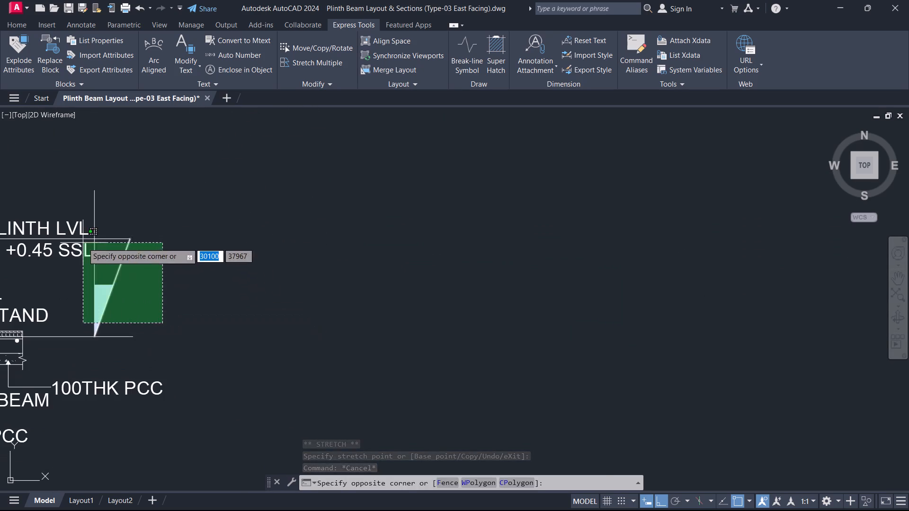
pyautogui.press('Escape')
# Copy the PLINTH LVL. +0.45 SSL level marker from the Typical Grade Slab Detail onto the extended level line left of the new section.
pyautogui.scroll(-2, 149, 230)
pyautogui.scroll(1, 155, 229)
pyautogui.scroll(-2, 167, 226)
pyautogui.moveTo(199, 254); pyautogui.dragTo(668, 510, button='middle')
pyautogui.scroll(2, 473, 173)
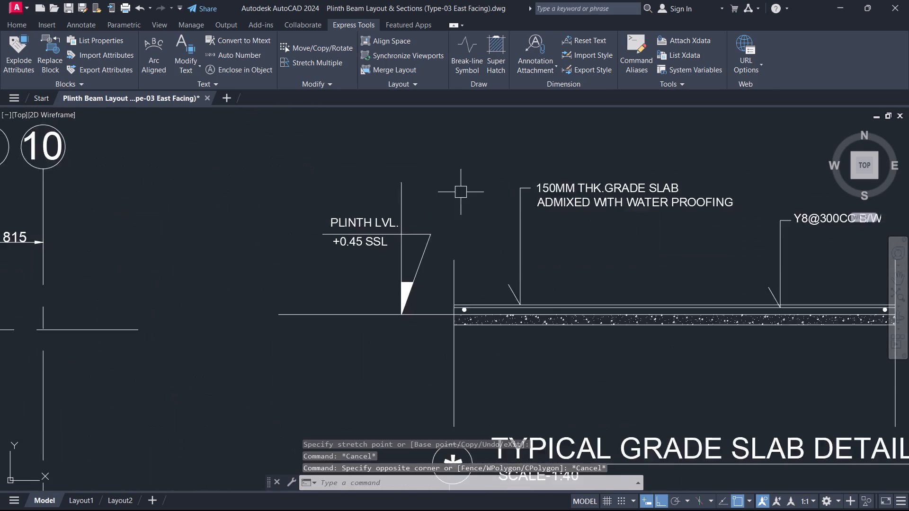
pyautogui.scroll(1, 461, 194)
pyautogui.moveTo(401, 358); pyautogui.dragTo(393, 344)
pyautogui.click(191, 193)
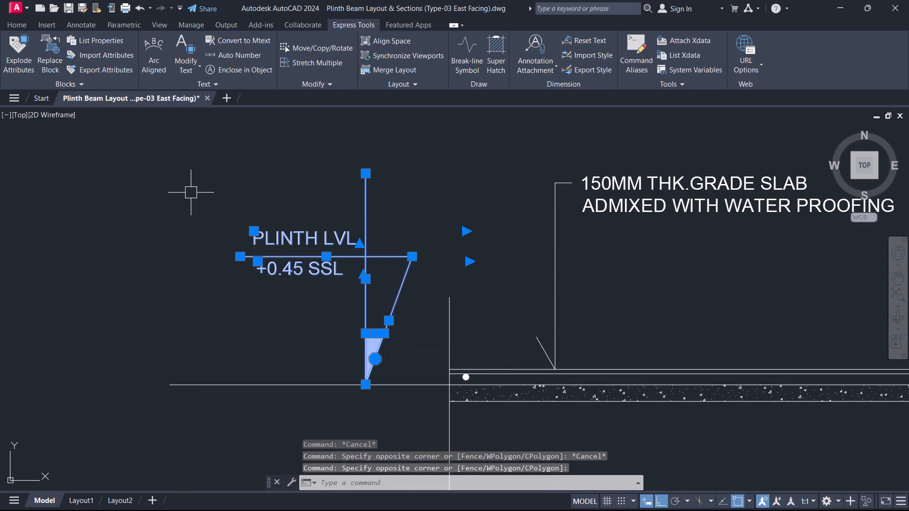
pyautogui.press('c')
pyautogui.press('o')
pyautogui.press('space')
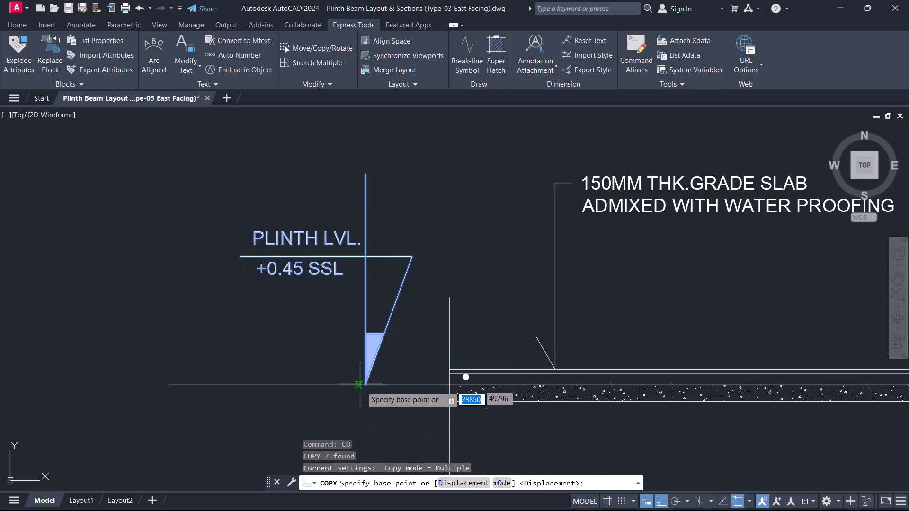
pyautogui.click(362, 388)
pyautogui.scroll(-3, 418, 364)
pyautogui.scroll(1, 428, 362)
pyautogui.scroll(-1, 449, 356)
pyautogui.moveTo(461, 366); pyautogui.dragTo(518, 53, button='middle')
pyautogui.moveTo(444, 327); pyautogui.dragTo(454, 307, button='middle')
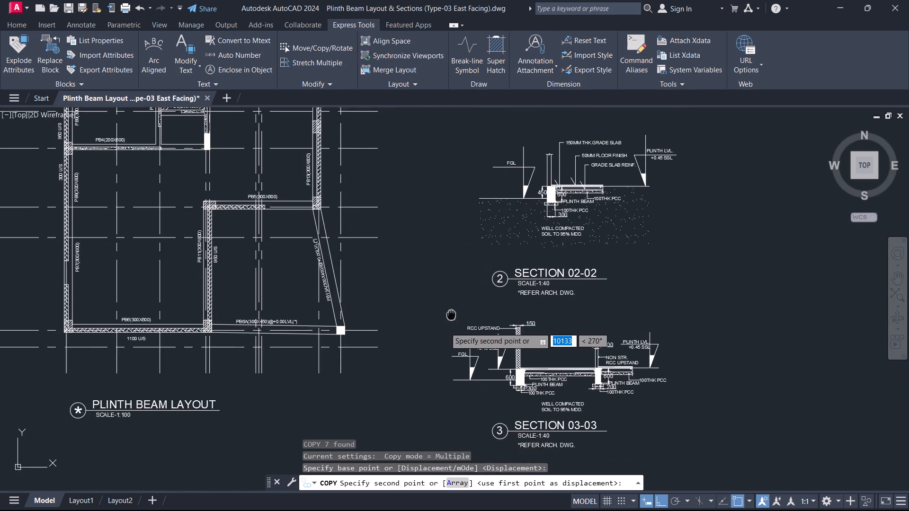
pyautogui.moveTo(454, 307); pyautogui.dragTo(496, 125, button='middle')
pyautogui.scroll(2, 515, 293)
pyautogui.moveTo(536, 380); pyautogui.dragTo(597, 168, button='middle')
pyautogui.scroll(1, 580, 224)
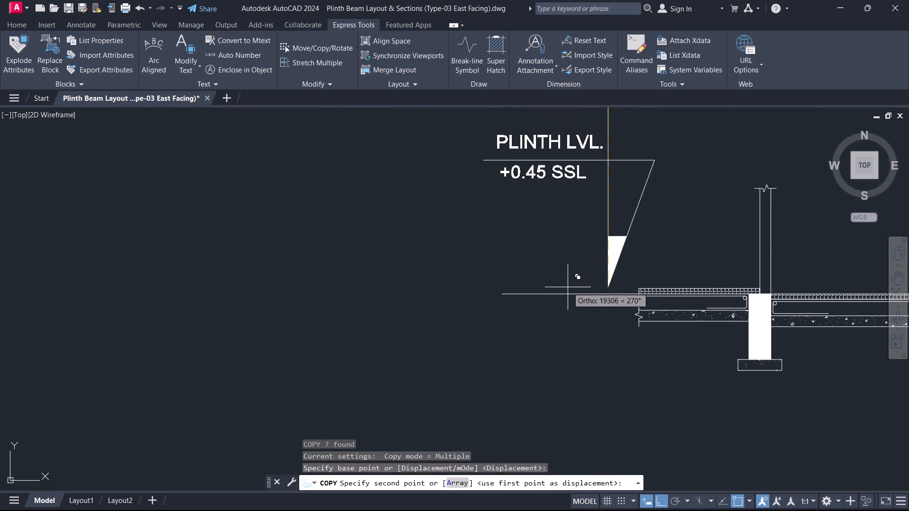
pyautogui.click(603, 292)
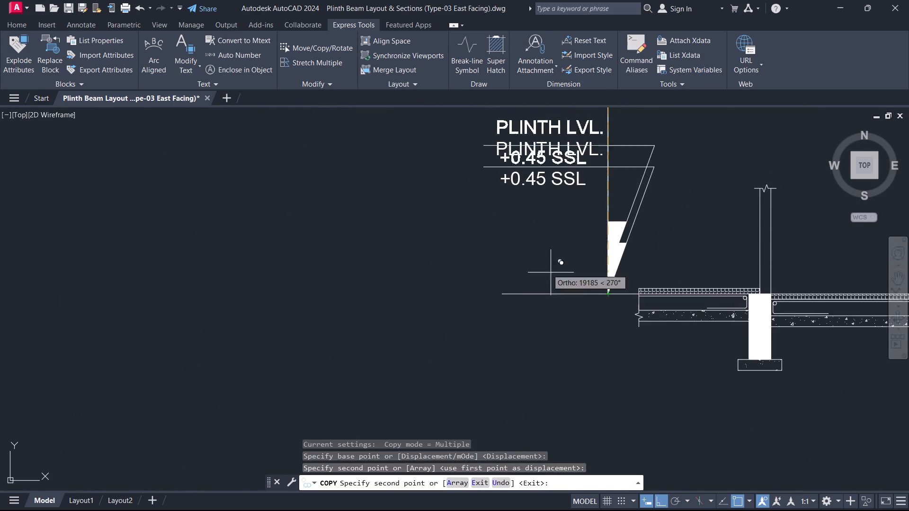
pyautogui.press('Escape')
pyautogui.scroll(-1, 667, 219)
pyautogui.moveTo(667, 219); pyautogui.dragTo(642, 221, button='middle')
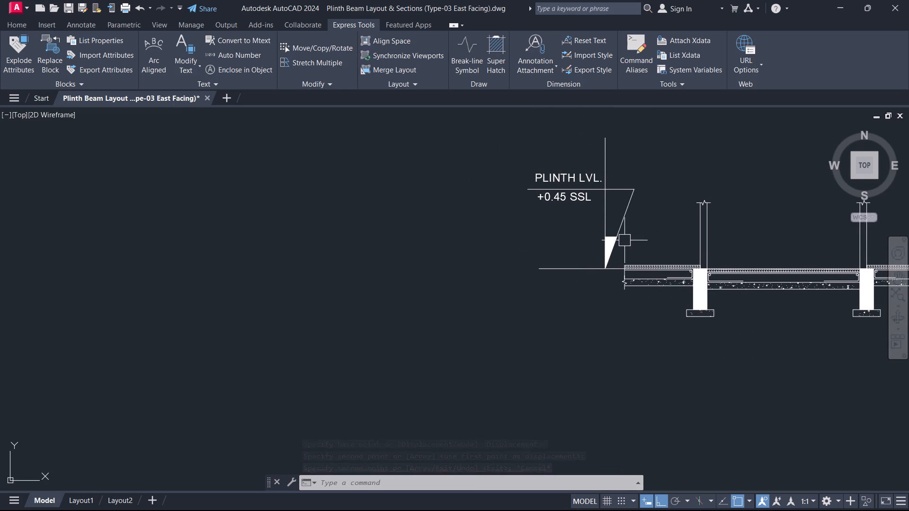
# Copy the 150MM THK.GRADE SLAB leader's vertical line and slanted tick from SECTION 02-02 onto the top edge of the new section's left slab.
pyautogui.scroll(-2, 675, 255)
pyautogui.scroll(2, 668, 247)
pyautogui.scroll(-1, 659, 234)
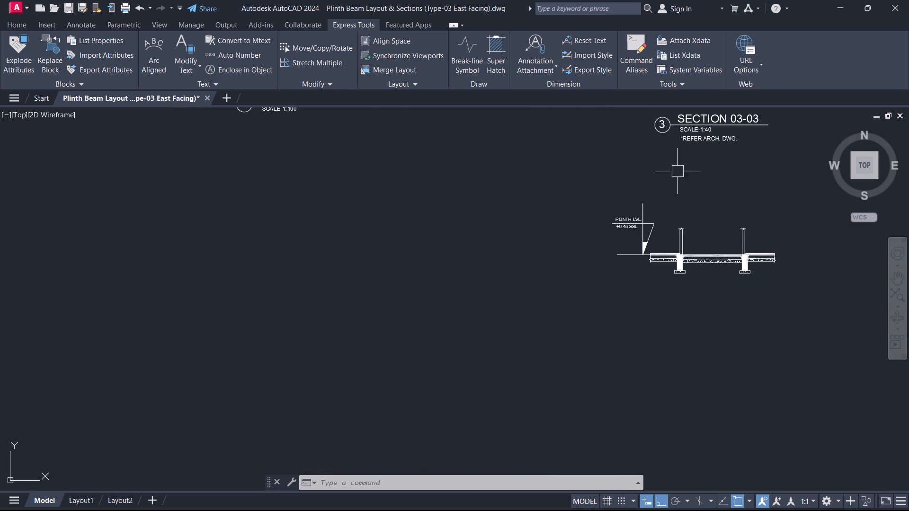
pyautogui.moveTo(677, 172); pyautogui.dragTo(596, 310, button='middle')
pyautogui.scroll(1, 637, 226)
pyautogui.scroll(-2, 637, 226)
pyautogui.scroll(2, 627, 152)
pyautogui.moveTo(619, 156); pyautogui.dragTo(616, 192, button='middle')
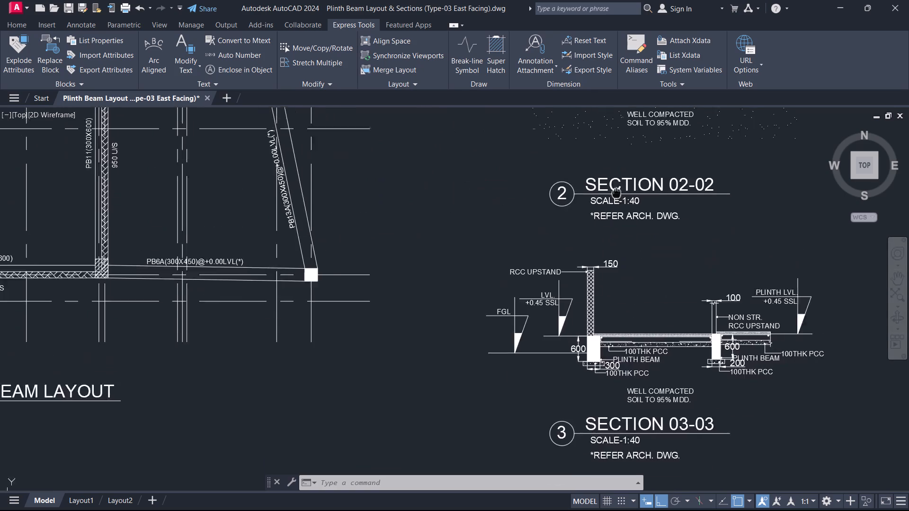
pyautogui.moveTo(616, 192); pyautogui.dragTo(561, 372, button='middle')
pyautogui.scroll(2, 575, 301)
pyautogui.moveTo(608, 194); pyautogui.dragTo(496, 352, button='middle')
pyautogui.scroll(2, 495, 352)
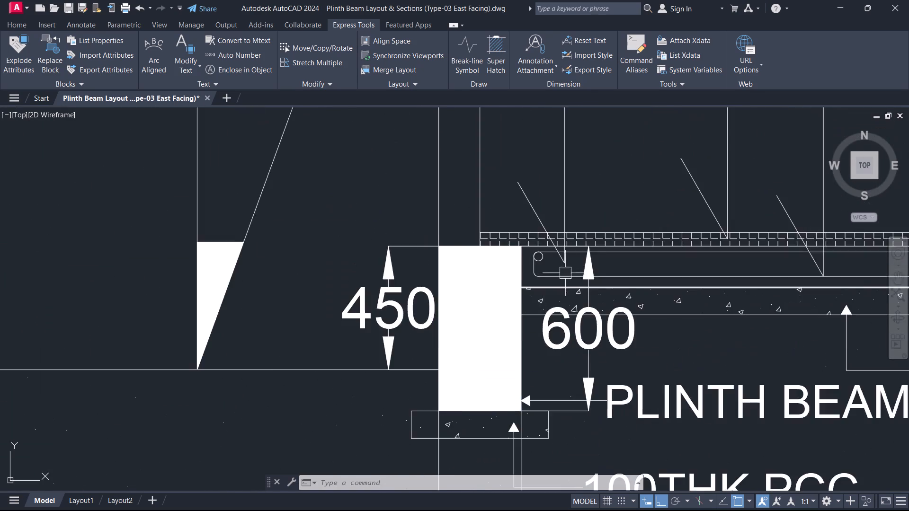
pyautogui.scroll(1, 565, 273)
pyautogui.moveTo(595, 198); pyautogui.dragTo(585, 197)
pyautogui.click(440, 157)
pyautogui.scroll(-4, 477, 148)
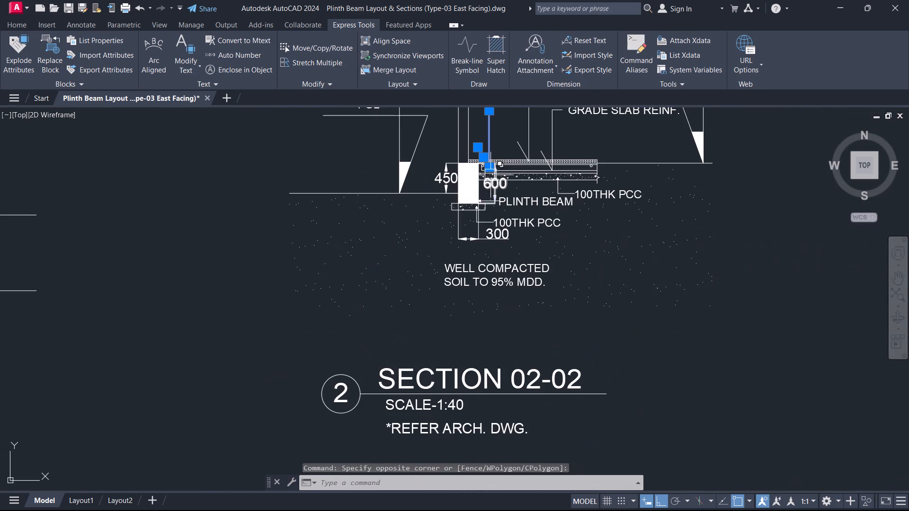
pyautogui.write('CO')
pyautogui.press('space')
pyautogui.scroll(4, 489, 178)
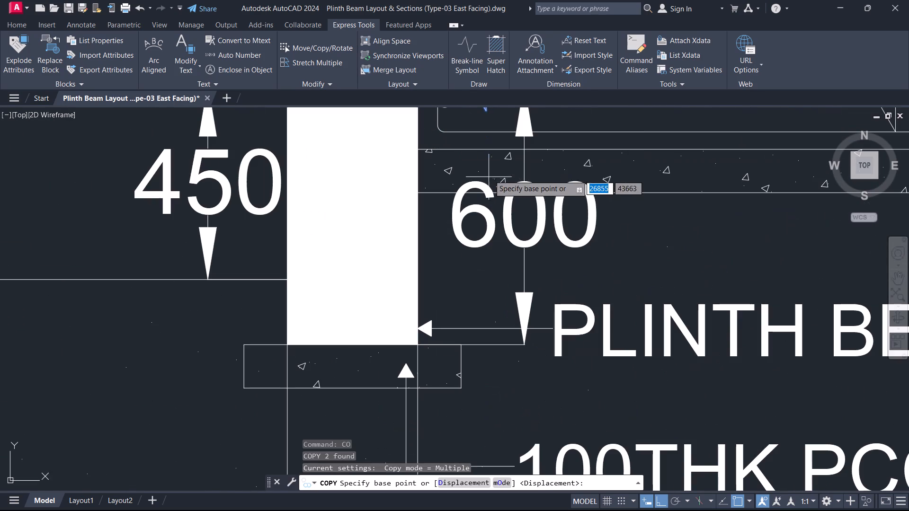
pyautogui.click(487, 114)
pyautogui.scroll(-7, 417, 246)
pyautogui.moveTo(442, 368); pyautogui.dragTo(499, 149, button='middle')
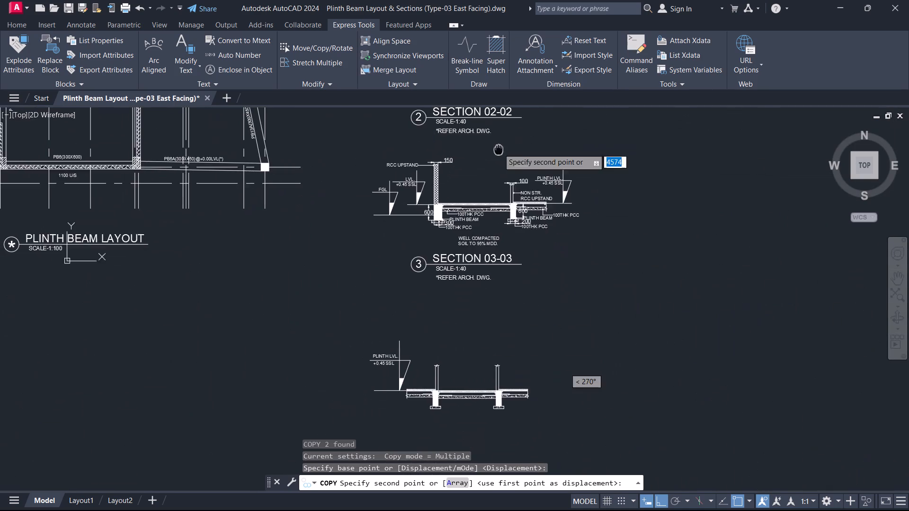
pyautogui.scroll(2, 459, 232)
pyautogui.scroll(-6, 445, 201)
pyautogui.scroll(3, 437, 345)
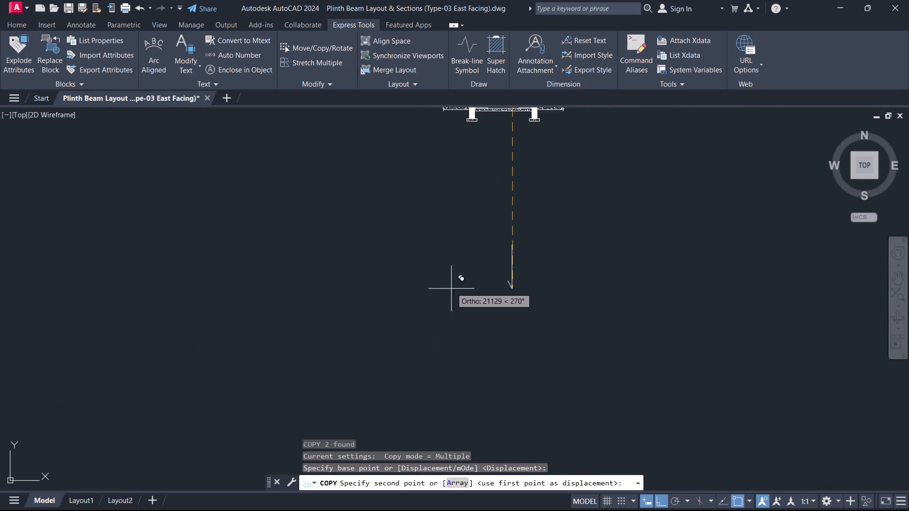
pyautogui.moveTo(466, 177); pyautogui.dragTo(477, 340, button='middle')
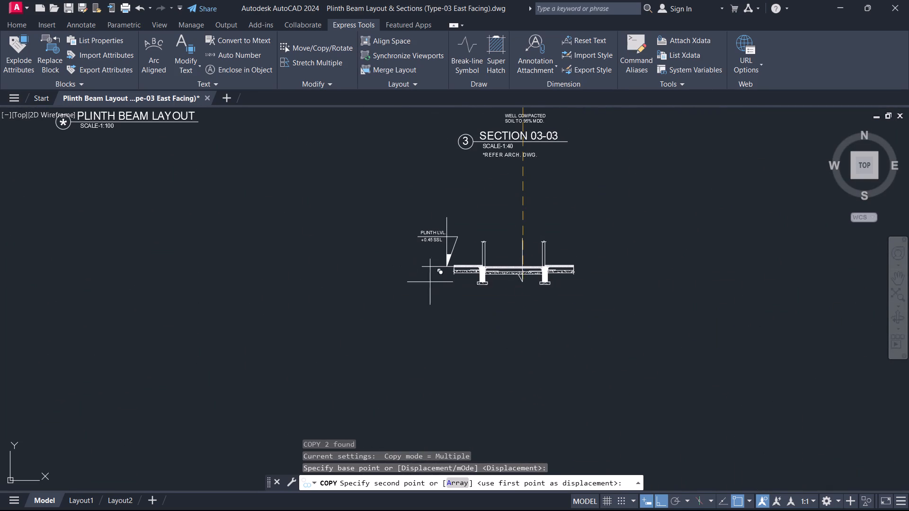
pyautogui.scroll(5, 446, 291)
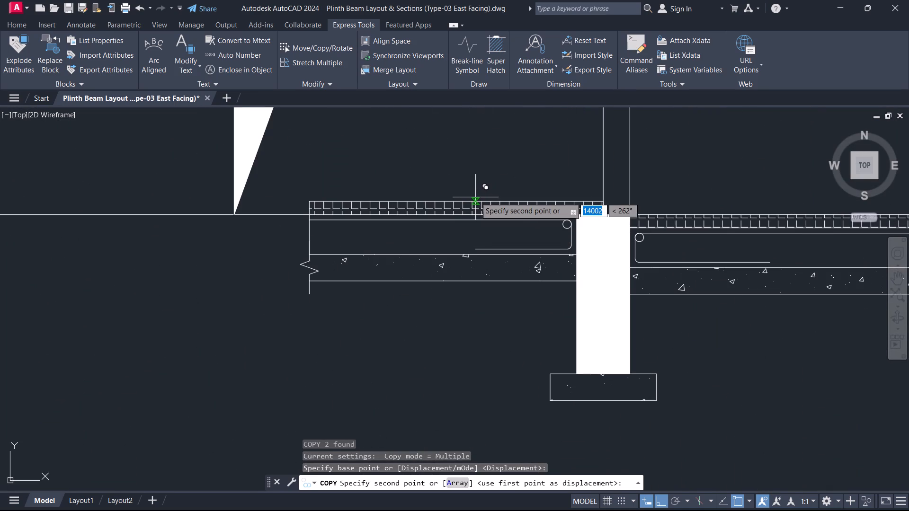
pyautogui.click(475, 197)
pyautogui.press('Escape')
# Mirror the copied leader's vertical line and slanted tick about the vertical line on the left slab, erasing the source objects.
pyautogui.scroll(-1, 494, 179)
pyautogui.moveTo(494, 179); pyautogui.dragTo(489, 219, button='middle')
pyautogui.click(490, 220)
pyautogui.click(440, 209)
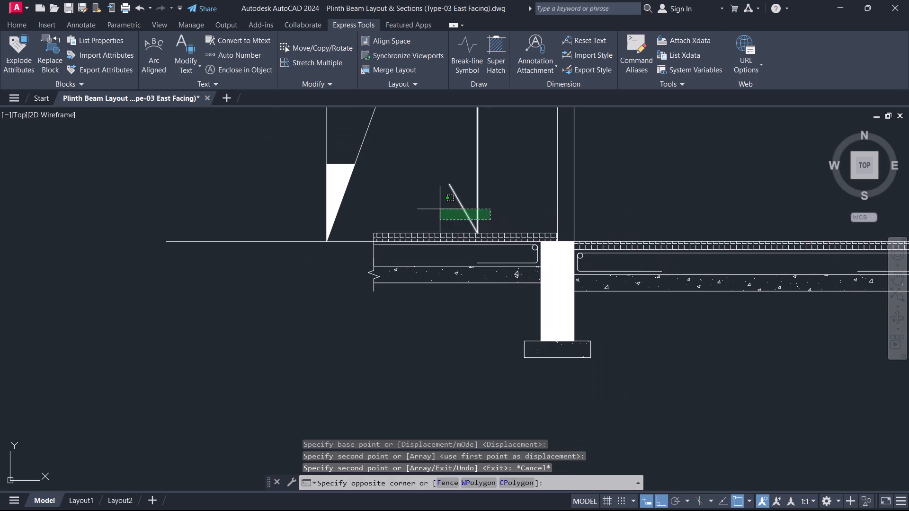
pyautogui.scroll(3, 454, 212)
pyautogui.write('MI')
pyautogui.press('space')
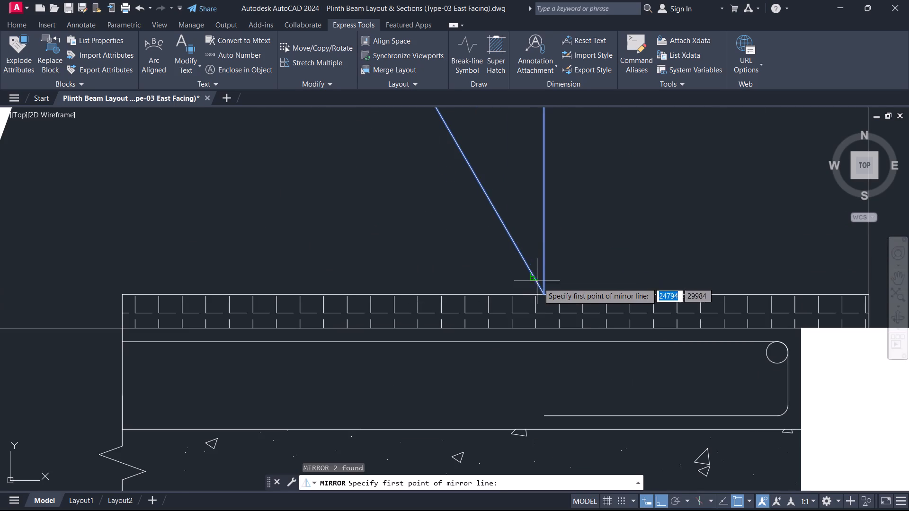
pyautogui.click(547, 292)
pyautogui.click(546, 206)
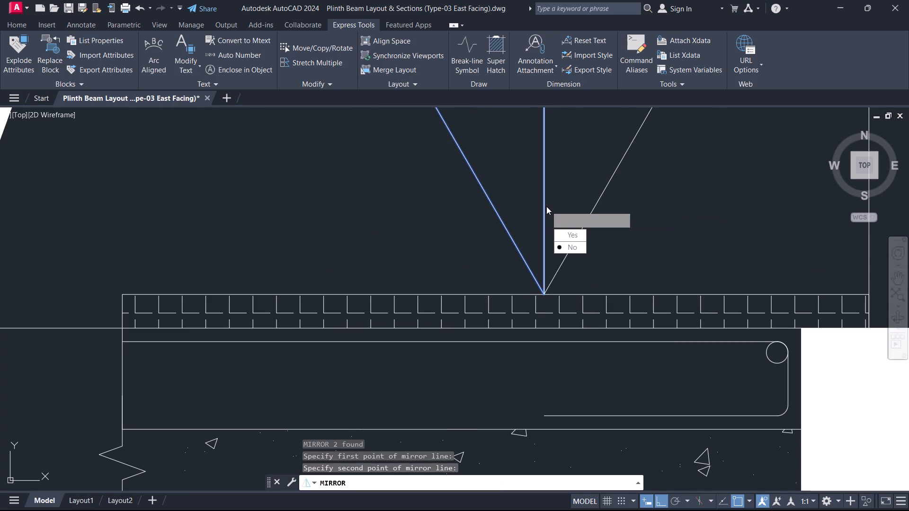
pyautogui.moveTo(555, 235); pyautogui.dragTo(546, 206)
pyautogui.press('Escape')
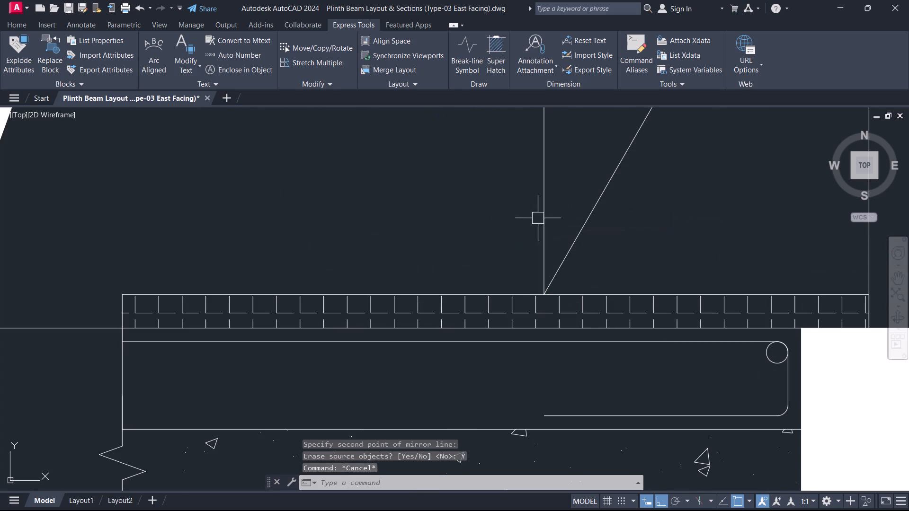
# Stretch the top end of the leader's vertical line straight upward, well above the PLINTH LVL. marker.
pyautogui.scroll(-6, 545, 218)
pyautogui.moveTo(560, 198); pyautogui.dragTo(516, 288, button='middle')
pyautogui.scroll(1, 560, 198)
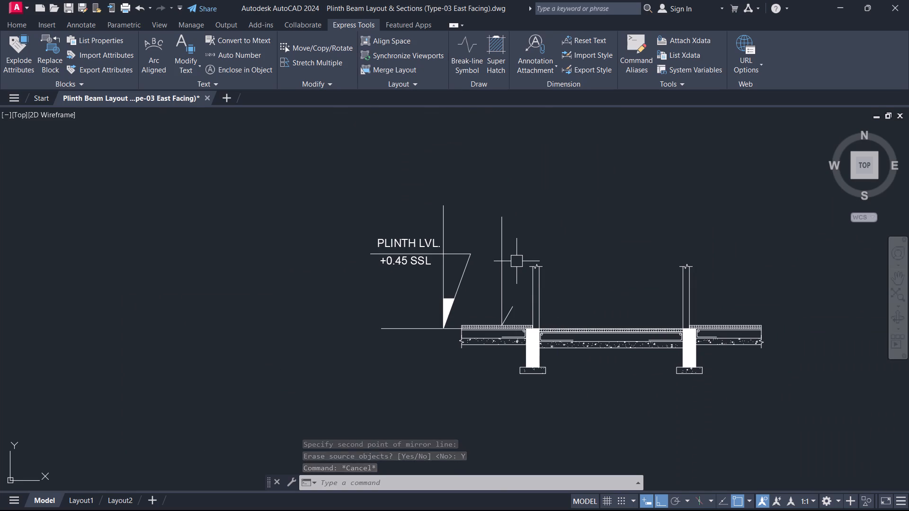
pyautogui.scroll(1, 513, 239)
pyautogui.click(496, 230)
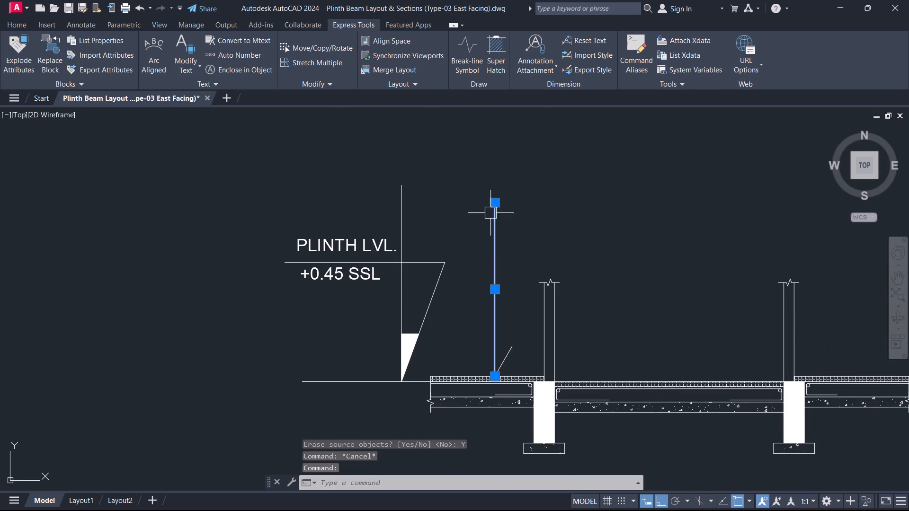
pyautogui.click(493, 201)
pyautogui.scroll(-2, 493, 201)
pyautogui.moveTo(493, 201); pyautogui.dragTo(492, 336, button='middle')
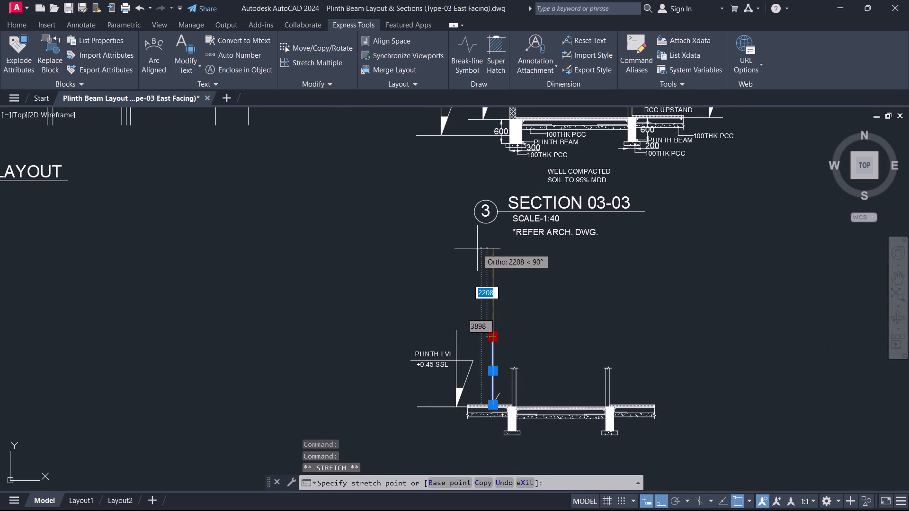
pyautogui.click(485, 301)
pyautogui.press('Escape')
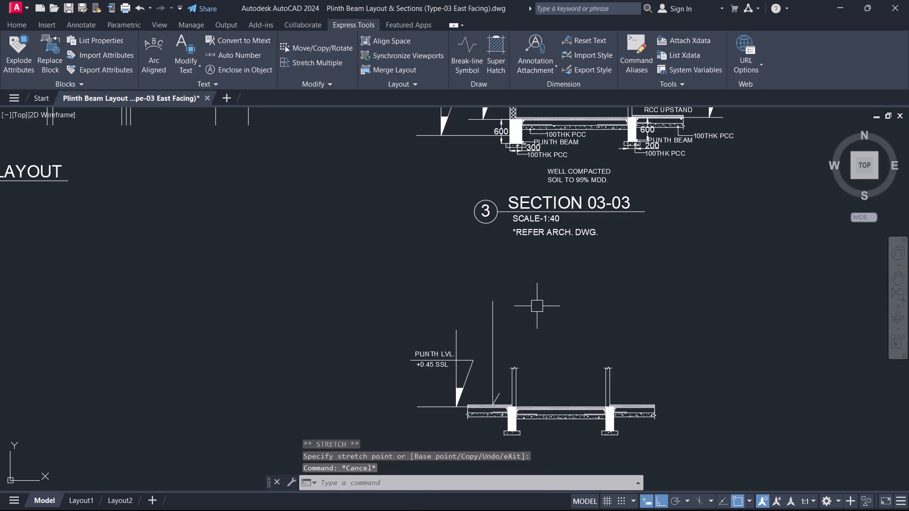
# Draw a short horizontal line from the top end of the vertical leader outward toward the level marker side.
pyautogui.scroll(1, 493, 317)
pyautogui.write('L')
pyautogui.press('space')
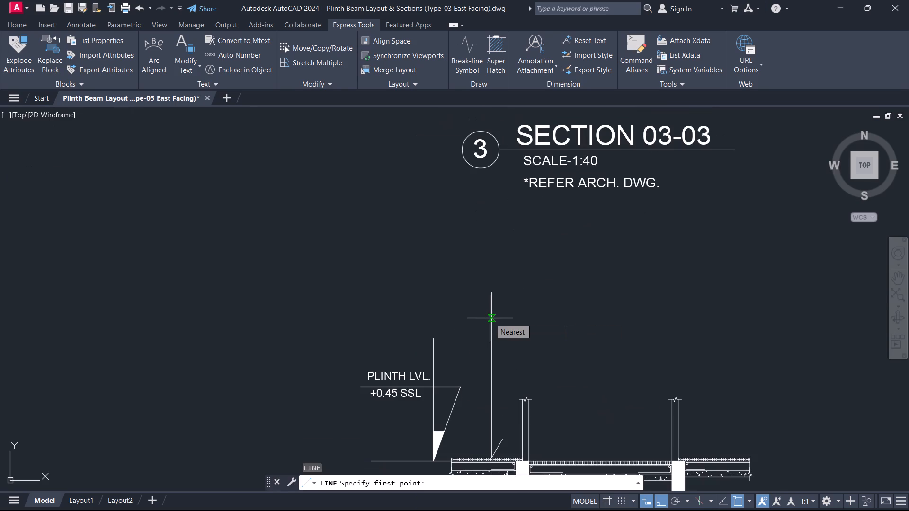
pyautogui.scroll(2, 490, 318)
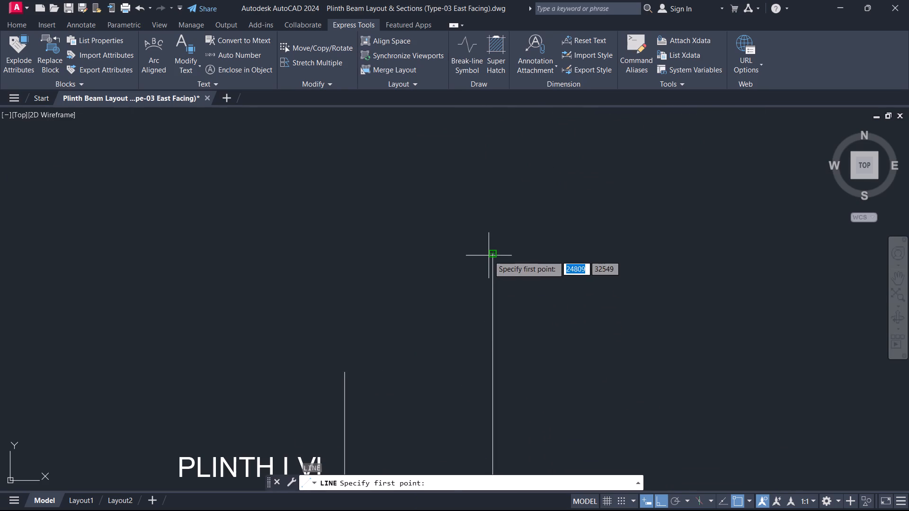
pyautogui.click(489, 255)
pyautogui.click(468, 254)
pyautogui.press('Escape')
pyautogui.scroll(-3, 431, 282)
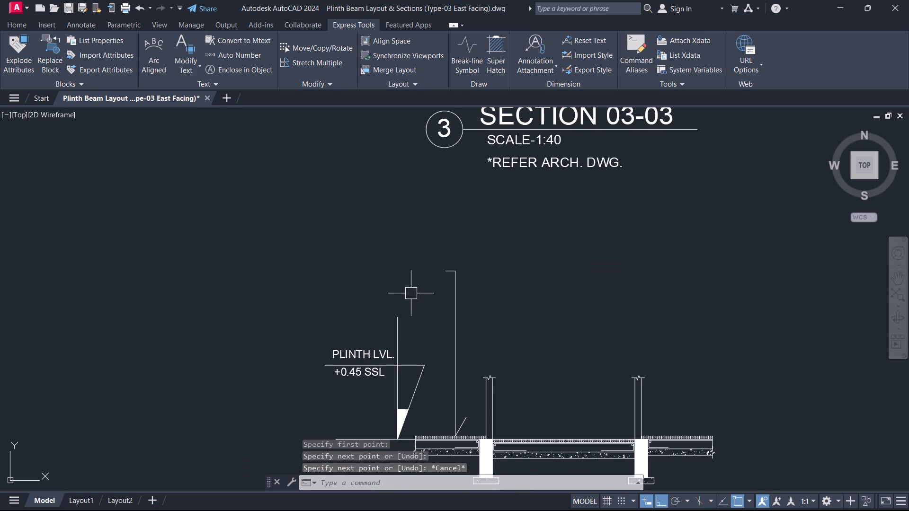
# Copy the PLINTH LVL. text up beside the short horizontal line at the top of the leader.
pyautogui.click(376, 358)
pyautogui.press('Escape')
pyautogui.scroll(-4, 460, 268)
pyautogui.moveTo(460, 268); pyautogui.dragTo(459, 421, button='middle')
pyautogui.scroll(1, 460, 268)
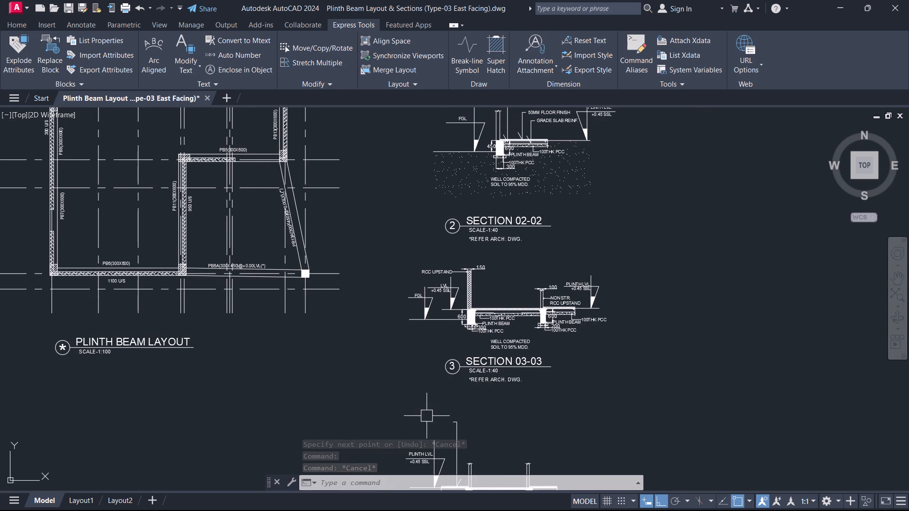
pyautogui.scroll(3, 425, 445)
pyautogui.moveTo(423, 447); pyautogui.dragTo(472, 381, button='middle')
pyautogui.moveTo(419, 402); pyautogui.dragTo(444, 274, button='middle')
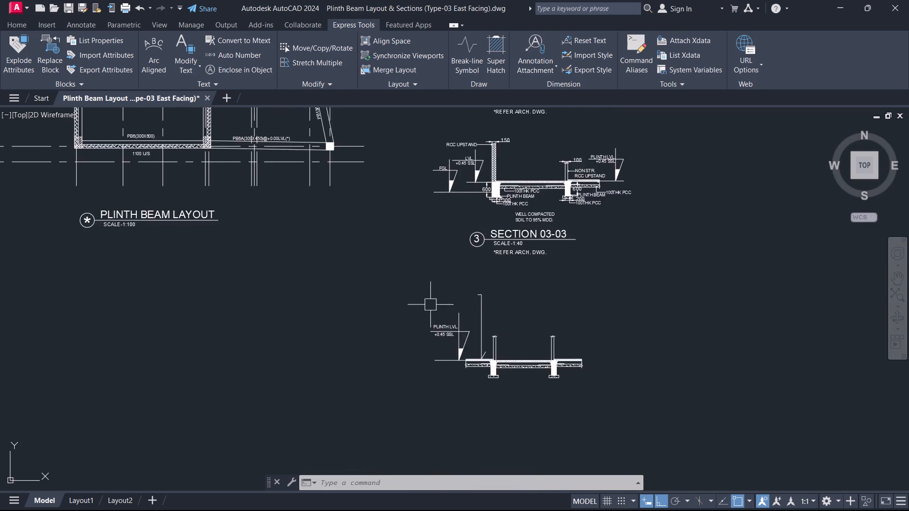
pyautogui.scroll(3, 435, 337)
pyautogui.click(441, 299)
pyautogui.write('CO')
pyautogui.press('space')
pyautogui.click(441, 299)
pyautogui.click(530, 165)
pyautogui.press('Escape')
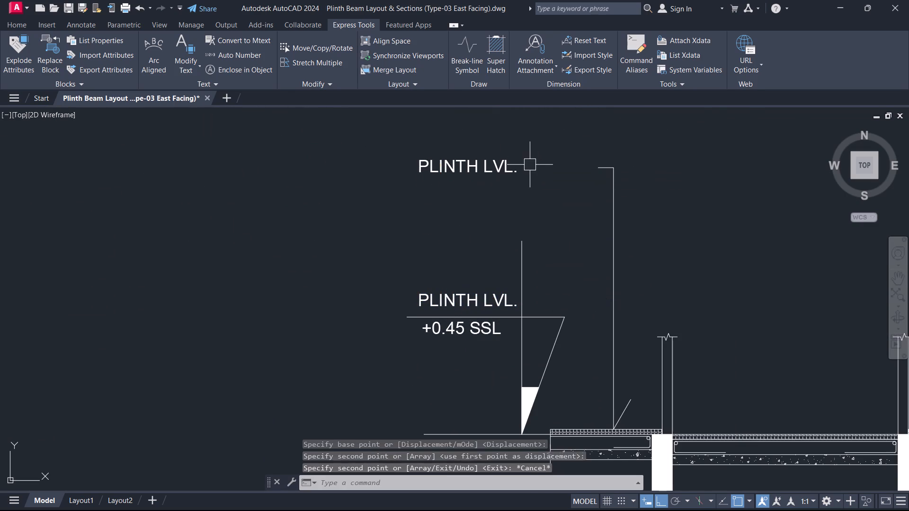
# Change the copied text to GRADE SLAB REINF.
pyautogui.tripleClick(501, 171)
pyautogui.hotkey('ctrl', 'a')
pyautogui.hotkey('ctrl', 'a')
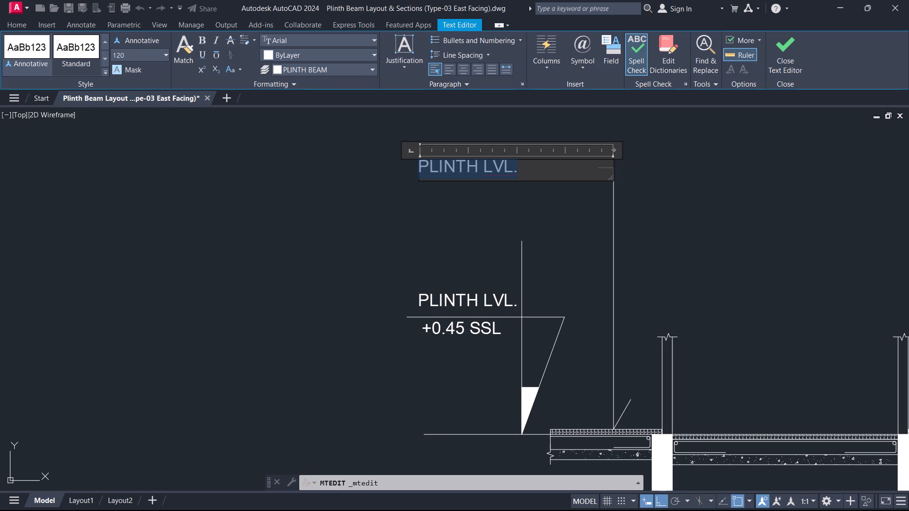
pyautogui.write('GR')
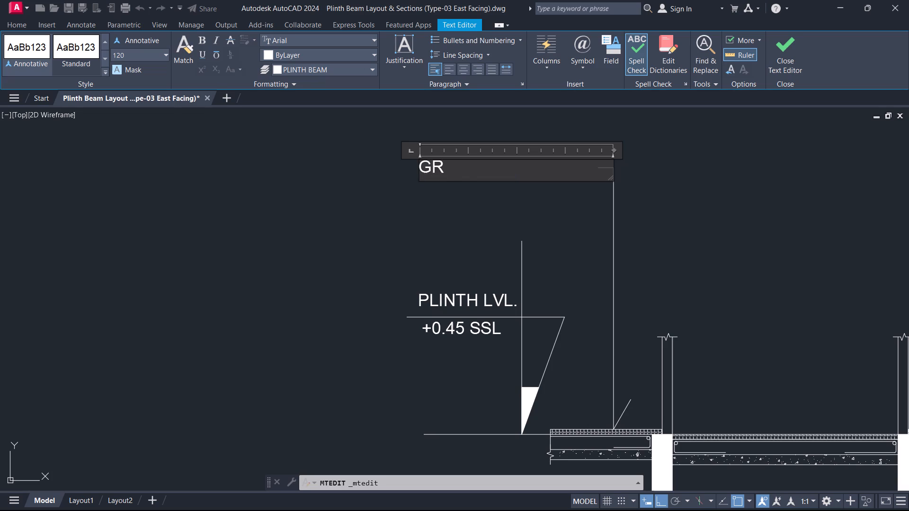
pyautogui.write('ADE')
pyautogui.press('space')
pyautogui.write('SLAB REINF')
pyautogui.press('.')
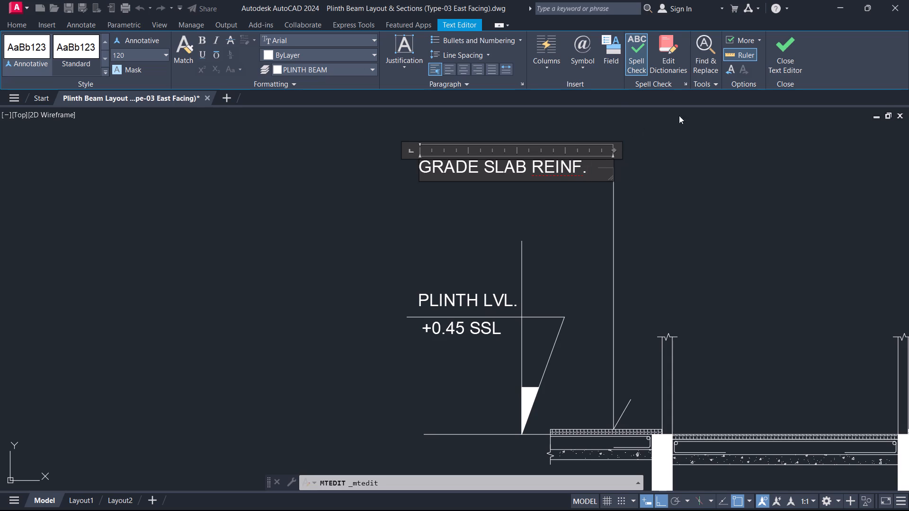
pyautogui.click(797, 60)
# Move the leader's vertical line, slanted tick and short horizontal line leftward so the tip lands on the left slab's top reinforcement line.
pyautogui.moveTo(587, 373); pyautogui.dragTo(553, 350, button='middle')
pyautogui.scroll(3, 601, 379)
pyautogui.moveTo(606, 392); pyautogui.dragTo(595, 391)
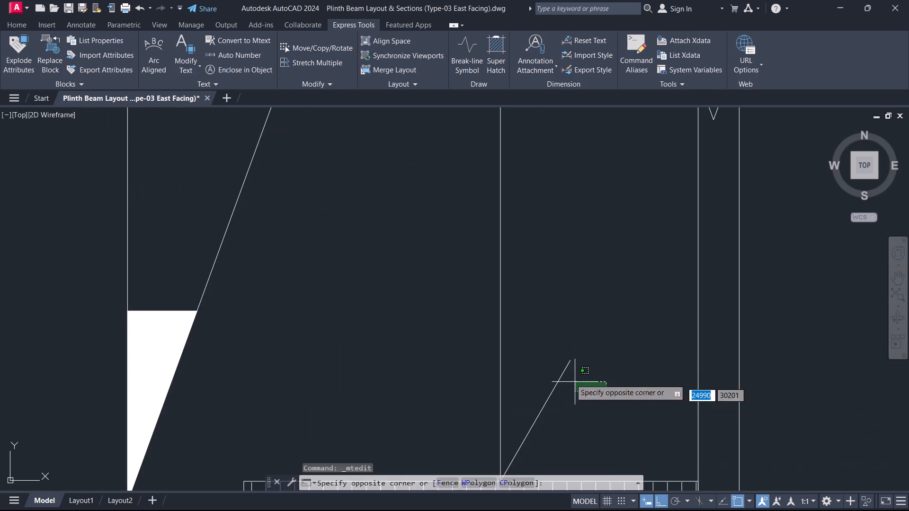
pyautogui.click(524, 334)
pyautogui.moveTo(583, 353); pyautogui.dragTo(552, 344)
pyautogui.click(470, 324)
pyautogui.scroll(-5, 498, 308)
pyautogui.moveTo(519, 250); pyautogui.dragTo(534, 353, button='middle')
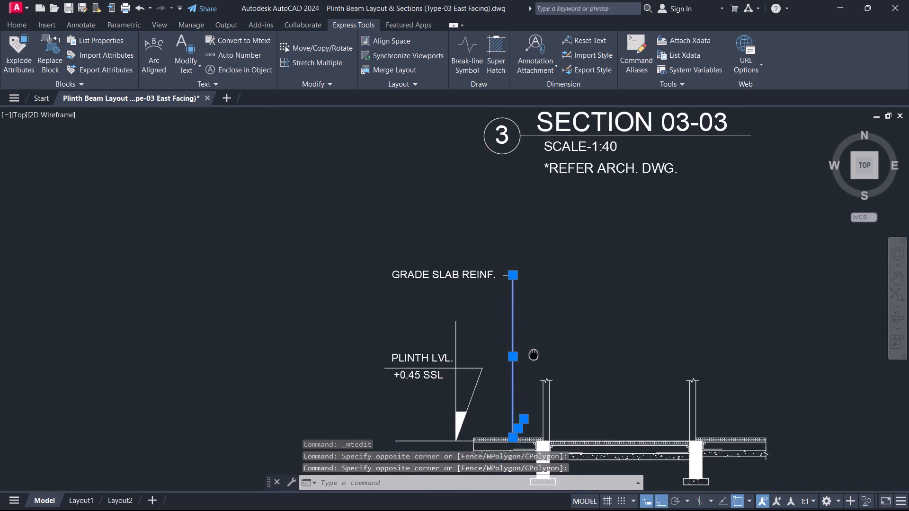
pyautogui.scroll(4, 510, 291)
pyautogui.moveTo(562, 282); pyautogui.dragTo(557, 274)
pyautogui.click(505, 203)
pyautogui.scroll(-4, 545, 283)
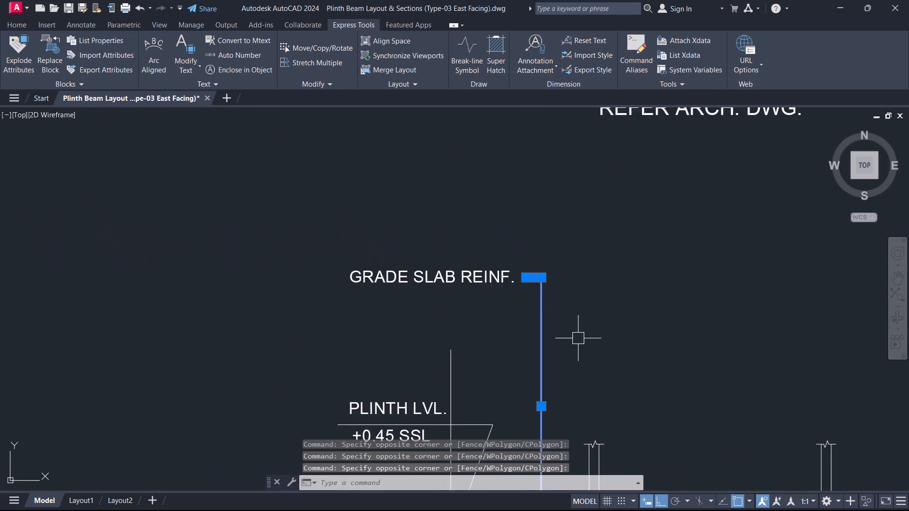
pyautogui.moveTo(579, 340); pyautogui.dragTo(557, 141, button='middle')
pyautogui.scroll(3, 513, 317)
pyautogui.moveTo(549, 338); pyautogui.dragTo(570, 226, button='middle')
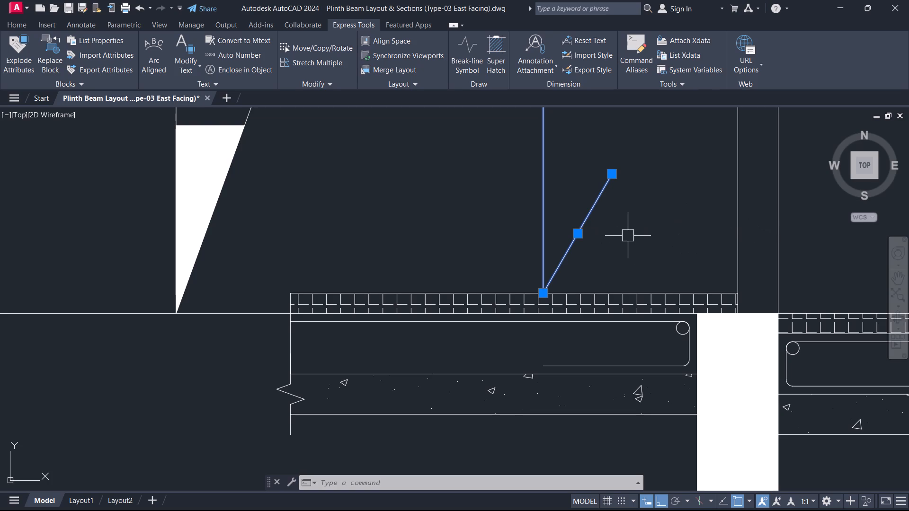
pyautogui.scroll(-3, 611, 264)
pyautogui.moveTo(602, 264); pyautogui.dragTo(573, 341, button='middle')
pyautogui.scroll(2, 573, 341)
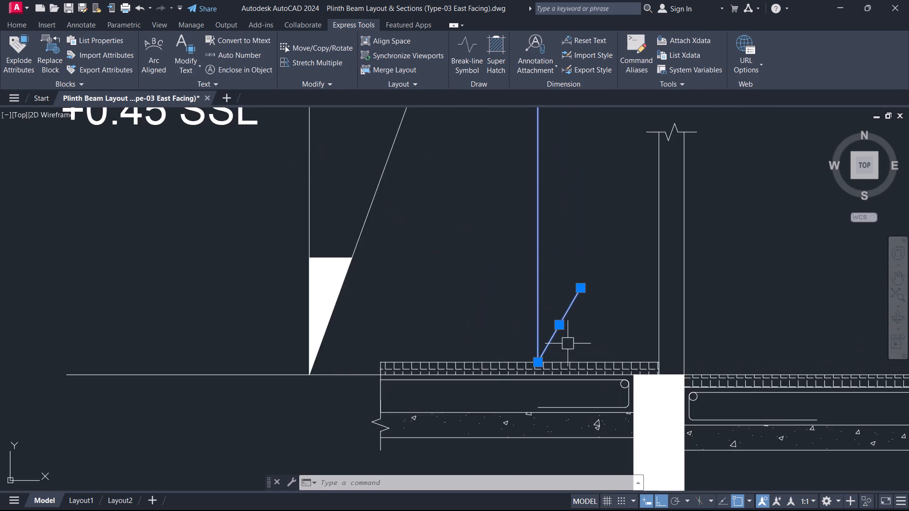
pyautogui.scroll(1, 567, 344)
pyautogui.press('m')
pyautogui.press('space')
pyautogui.scroll(2, 536, 356)
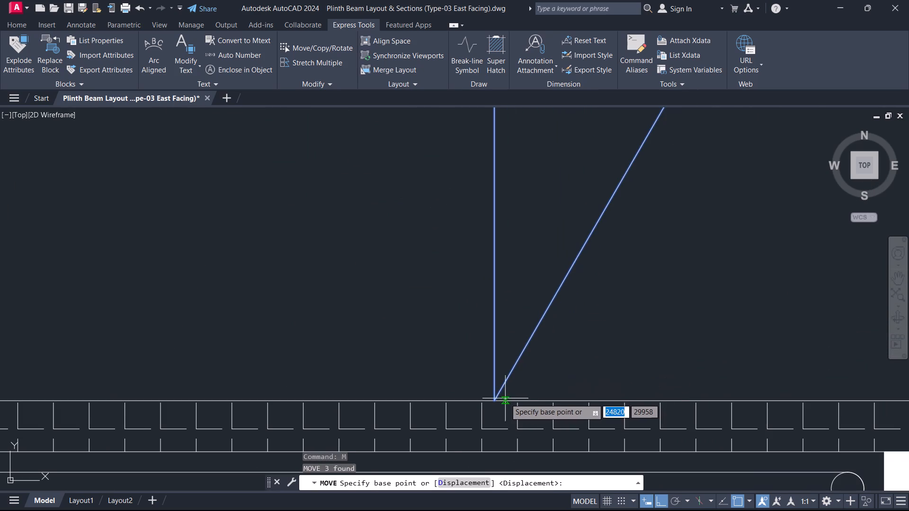
pyautogui.click(495, 400)
pyautogui.scroll(-3, 435, 414)
pyautogui.moveTo(433, 415); pyautogui.dragTo(567, 299, button='middle')
pyautogui.scroll(2, 510, 329)
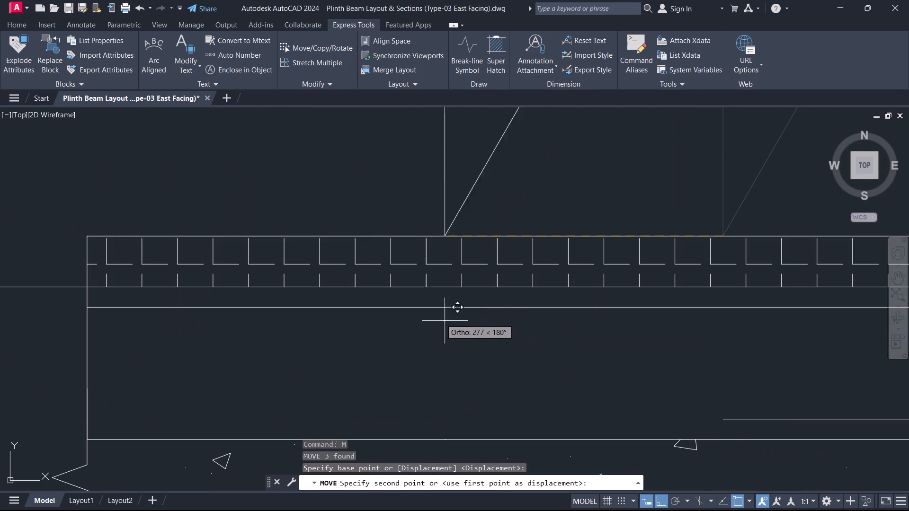
pyautogui.click(345, 308)
pyautogui.press('Escape')
# Move the GRADE SLAB REINF. text down and left so it sits just clear of the leader's short horizontal line.
pyautogui.scroll(-5, 382, 278)
pyautogui.scroll(-3, 409, 221)
pyautogui.moveTo(409, 221); pyautogui.dragTo(408, 226, button='middle')
pyautogui.scroll(2, 419, 156)
pyautogui.scroll(2, 408, 261)
pyautogui.scroll(2, 332, 126)
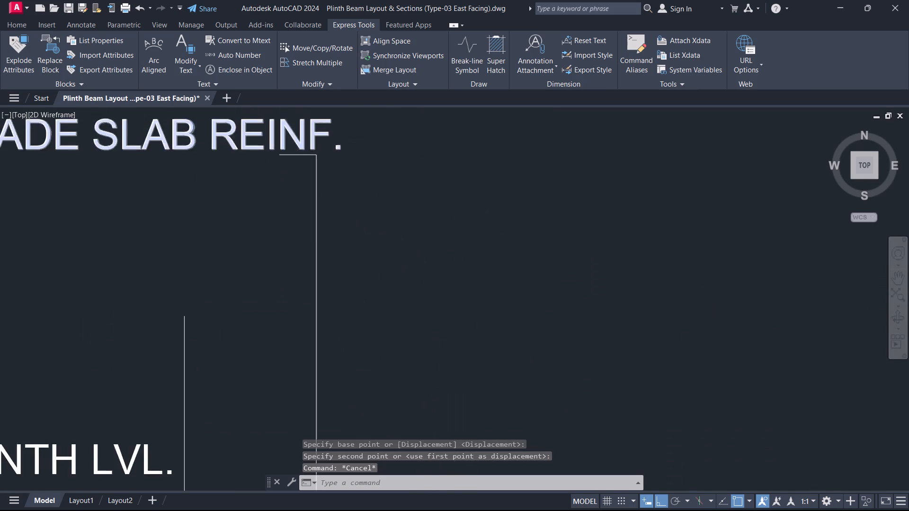
pyautogui.click(293, 142)
pyautogui.press('Escape')
pyautogui.scroll(-2, 293, 142)
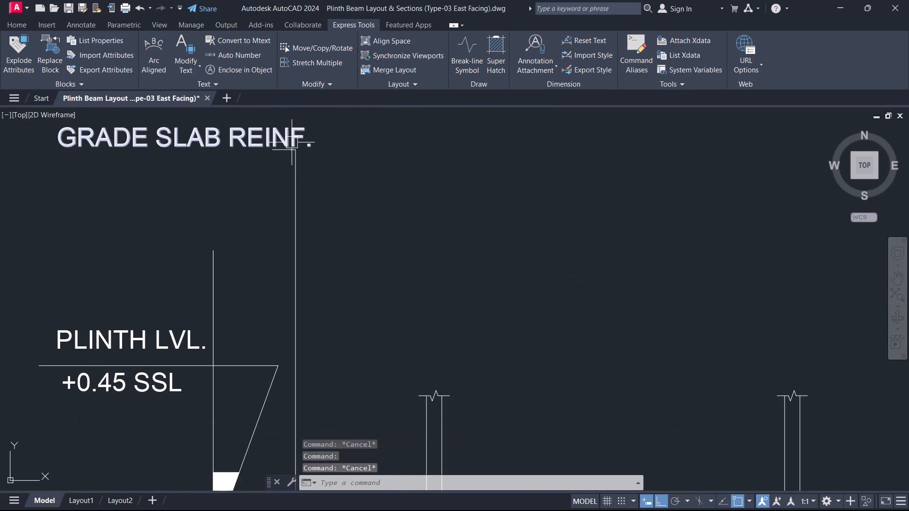
pyautogui.click(286, 136)
pyautogui.write('M')
pyautogui.press('space')
pyautogui.scroll(2, 304, 122)
pyautogui.click(294, 151)
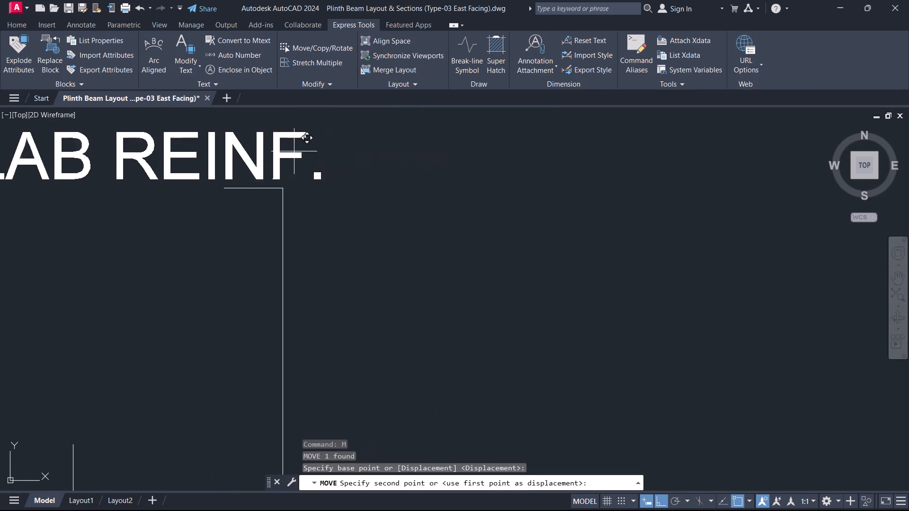
pyautogui.click(222, 184)
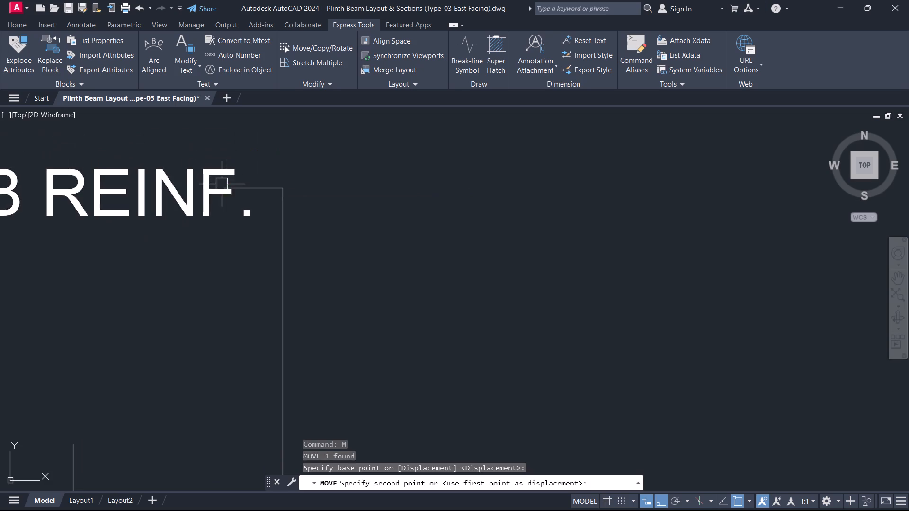
pyautogui.press('Escape')
pyautogui.click(207, 197)
pyautogui.write('M')
pyautogui.press('space')
pyautogui.click(207, 197)
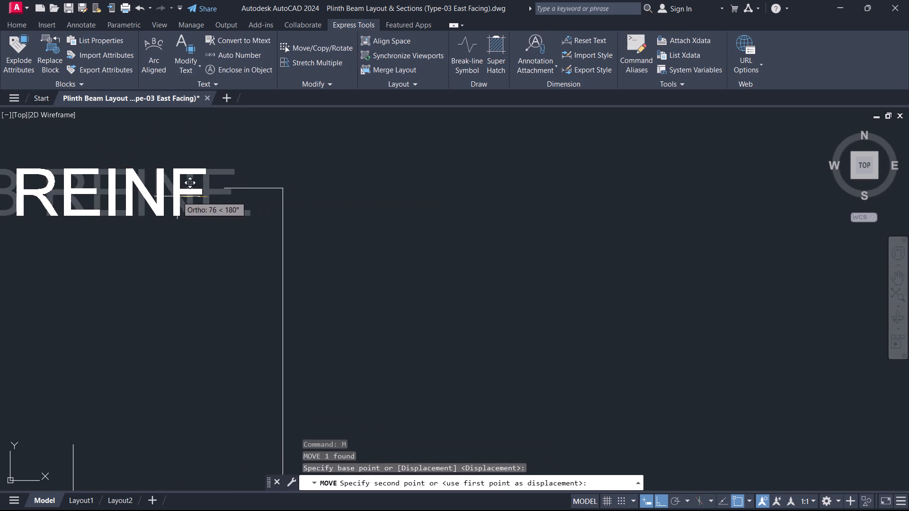
pyautogui.click(174, 195)
pyautogui.press('Escape')
# Copy the GRADE SLAB REINF. leader's vertical line, slanted tick and short horizontal line so the copy's tip lands inside the left grade slab.
pyautogui.scroll(-4, 174, 194)
pyautogui.moveTo(184, 194); pyautogui.dragTo(245, 182, button='middle')
pyautogui.scroll(2, 264, 297)
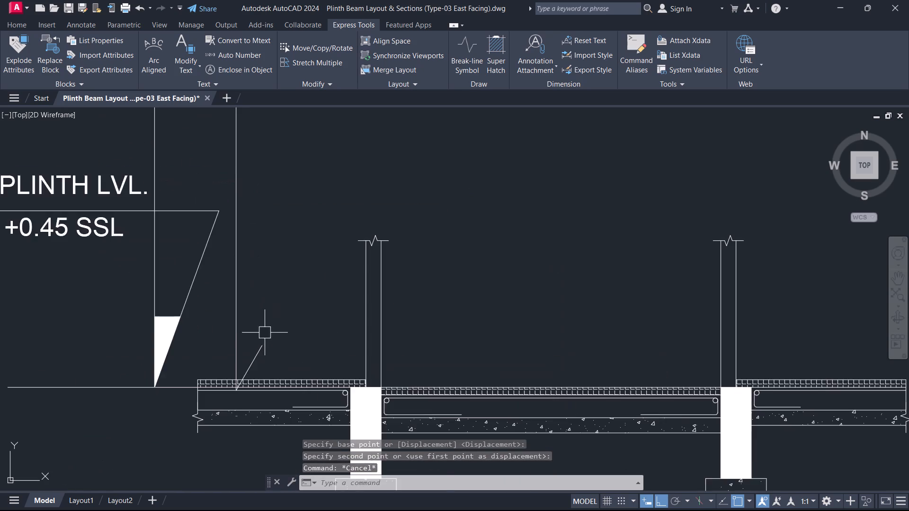
pyautogui.scroll(1, 270, 370)
pyautogui.moveTo(267, 364); pyautogui.dragTo(257, 360)
pyautogui.click(184, 324)
pyautogui.scroll(-5, 233, 274)
pyautogui.moveTo(235, 271); pyautogui.dragTo(246, 350, button='middle')
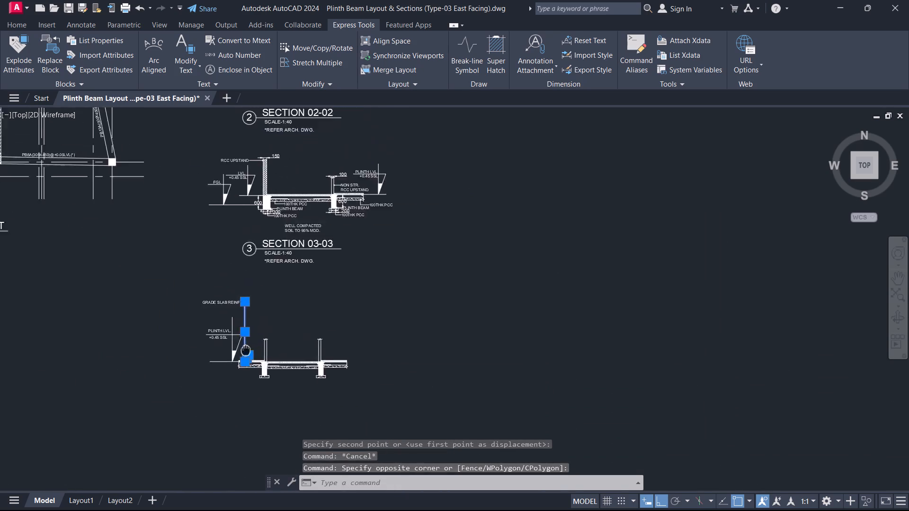
pyautogui.moveTo(246, 350); pyautogui.dragTo(242, 356, button='middle')
pyautogui.scroll(4, 241, 356)
pyautogui.scroll(2, 245, 219)
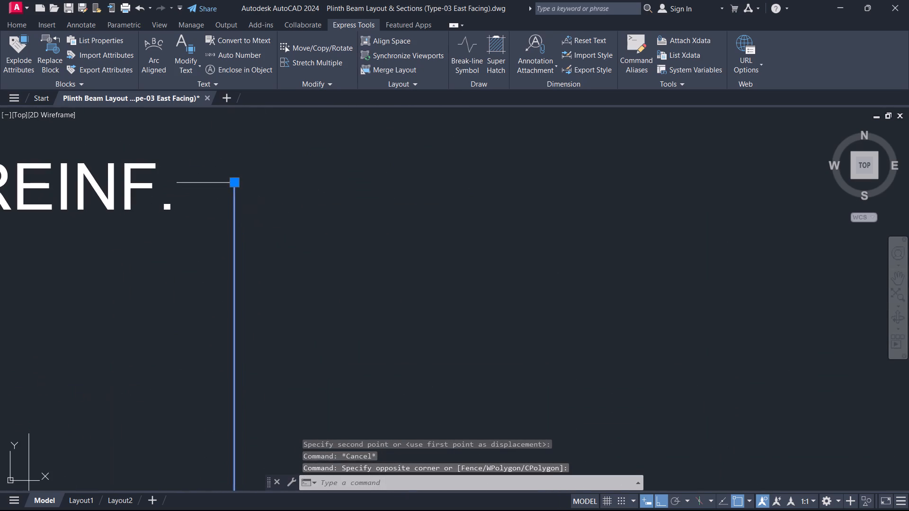
pyautogui.click(253, 205)
pyautogui.click(226, 167)
pyautogui.scroll(-2, 357, 284)
pyautogui.moveTo(356, 287); pyautogui.dragTo(342, 248, button='middle')
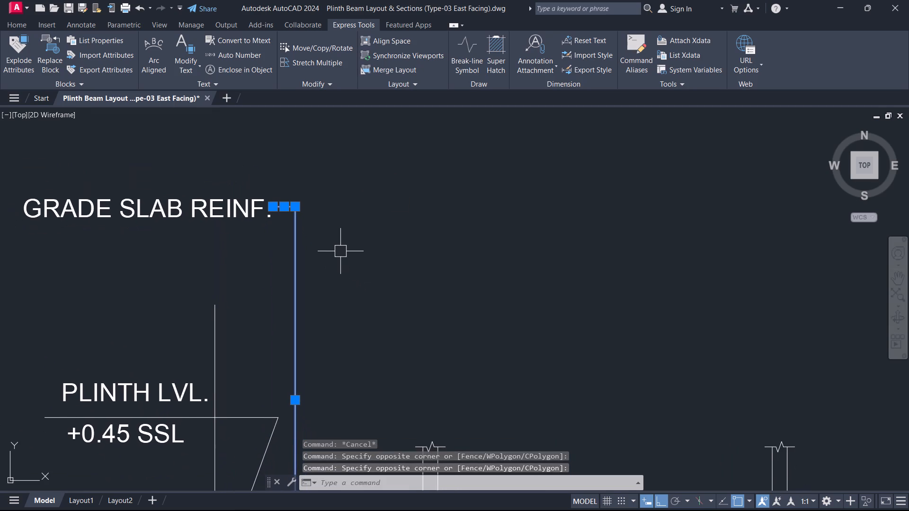
pyautogui.press('c')
pyautogui.write('O')
pyautogui.press('space')
pyautogui.moveTo(320, 335); pyautogui.dragTo(319, 335, button='middle')
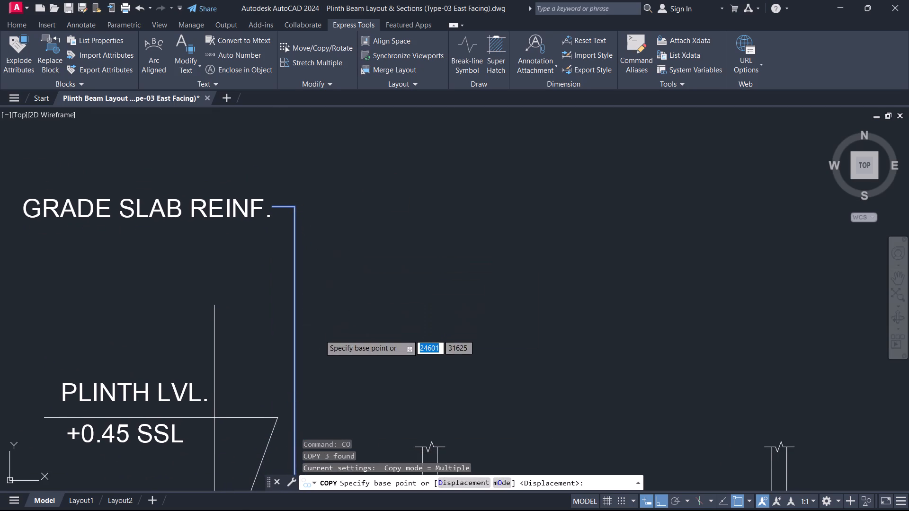
pyautogui.moveTo(319, 335); pyautogui.dragTo(306, 121, button='middle')
pyautogui.scroll(3, 275, 367)
pyautogui.click(279, 391)
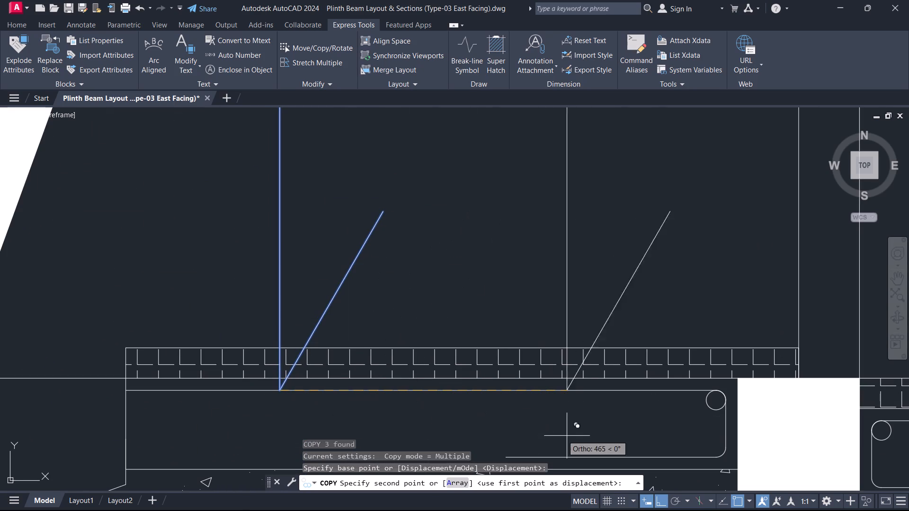
pyautogui.press('F8')
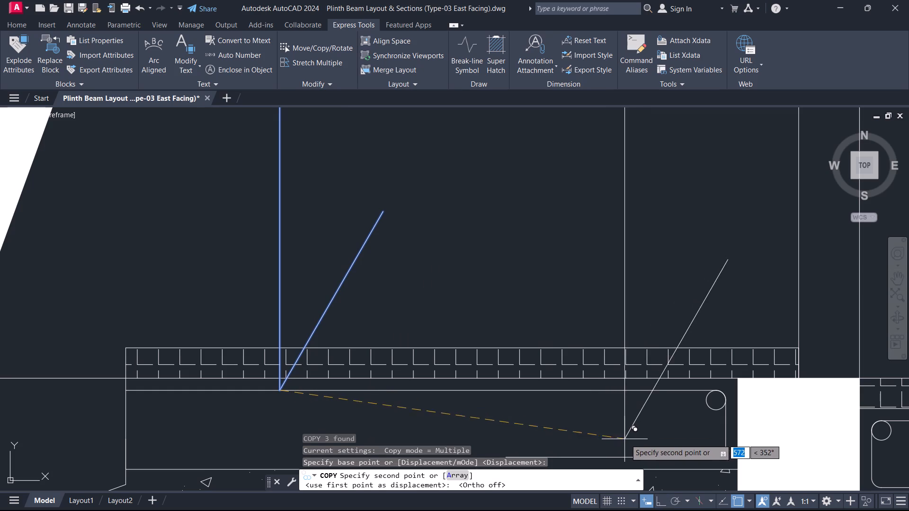
pyautogui.click(631, 435)
# Place a second copy of the leader with its tip in the hatched finish layer above the left slab.
pyautogui.scroll(3, 542, 389)
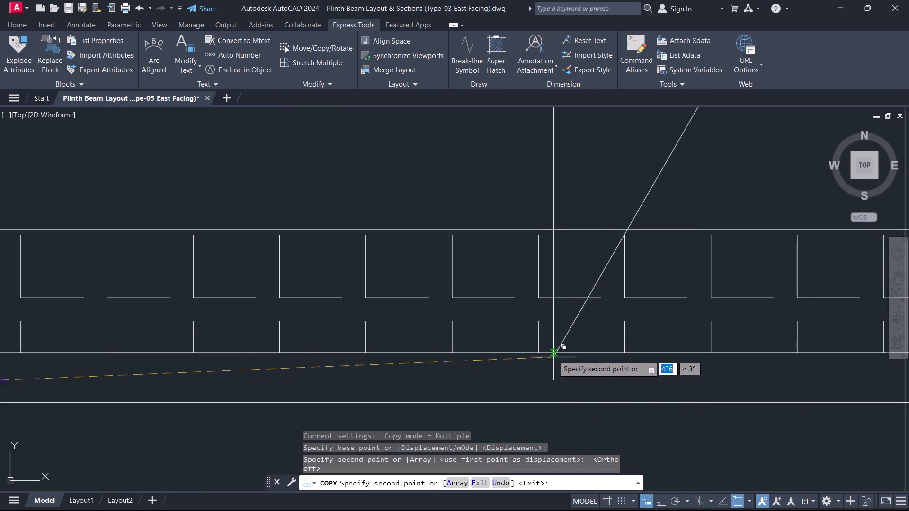
pyautogui.click(542, 290)
pyautogui.press('Escape')
# Move the grade slab leader's short horizontal line down along its vertical line, below the GRADE SLAB REINF. text level.
pyautogui.scroll(-5, 482, 307)
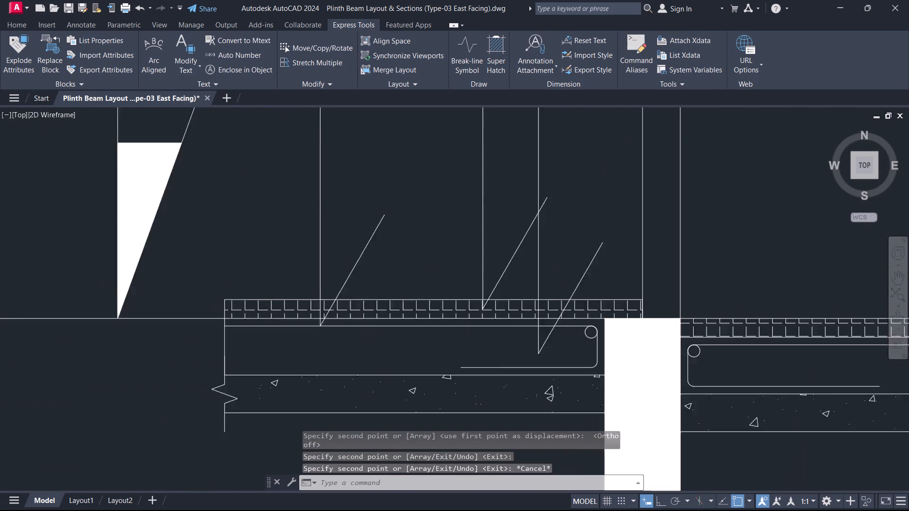
pyautogui.scroll(-4, 508, 241)
pyautogui.moveTo(501, 237); pyautogui.dragTo(538, 396, button='middle')
pyautogui.scroll(3, 548, 356)
pyautogui.scroll(1, 533, 276)
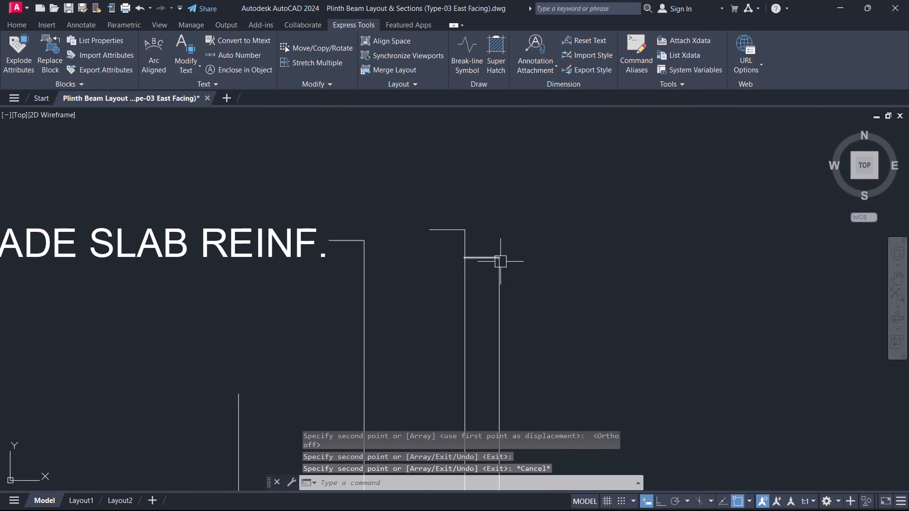
pyautogui.click(522, 277)
pyautogui.press('Escape')
pyautogui.click(476, 263)
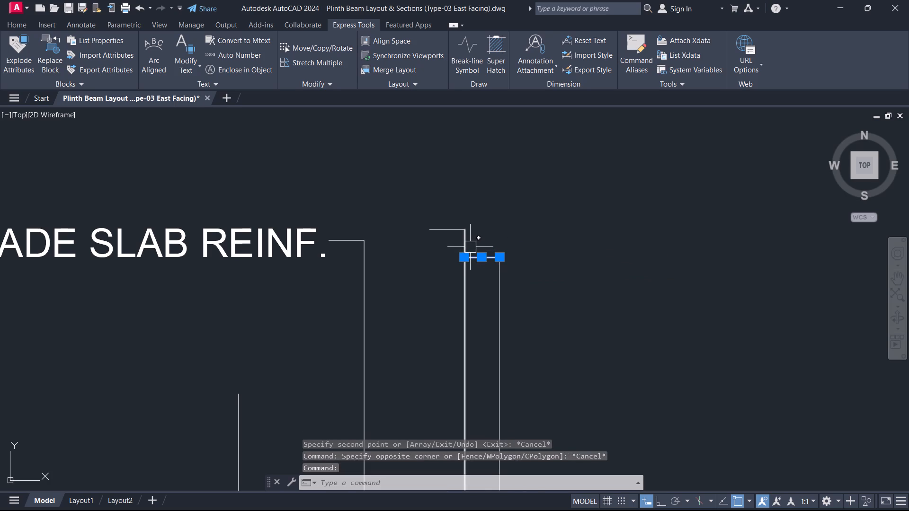
pyautogui.press('m')
pyautogui.press('space')
pyautogui.click(500, 260)
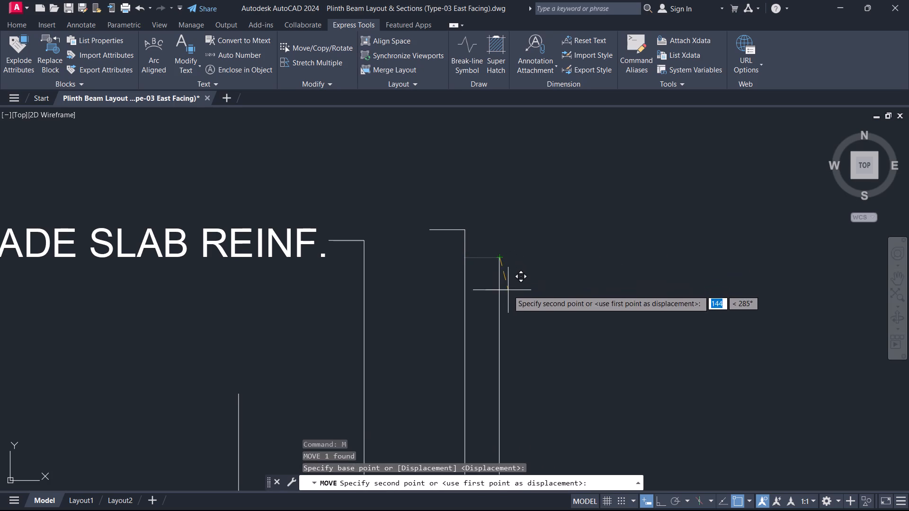
pyautogui.click(498, 313)
pyautogui.press('Escape')
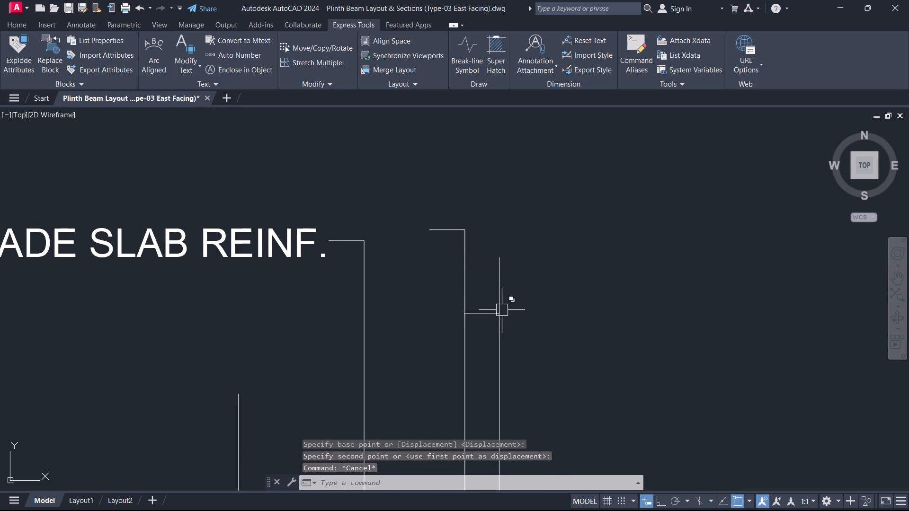
# Trim the grade slab leader's vertical line where it extends above the lowered short horizontal line.
pyautogui.write('TR')
pyautogui.press('space')
pyautogui.moveTo(508, 300); pyautogui.dragTo(503, 295)
pyautogui.click(496, 291)
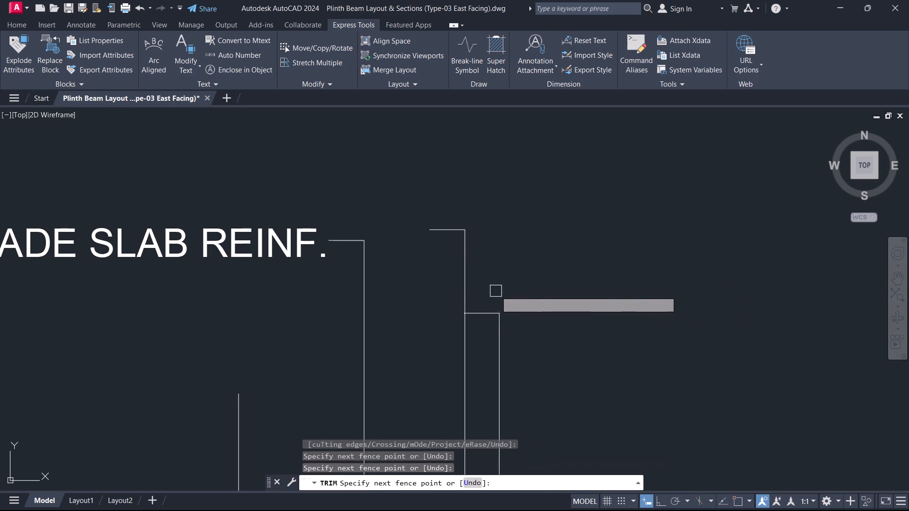
pyautogui.press('Escape')
# Move the finish-layer leader's short horizontal line straight down about 672 along its vertical line.
pyautogui.click(443, 231)
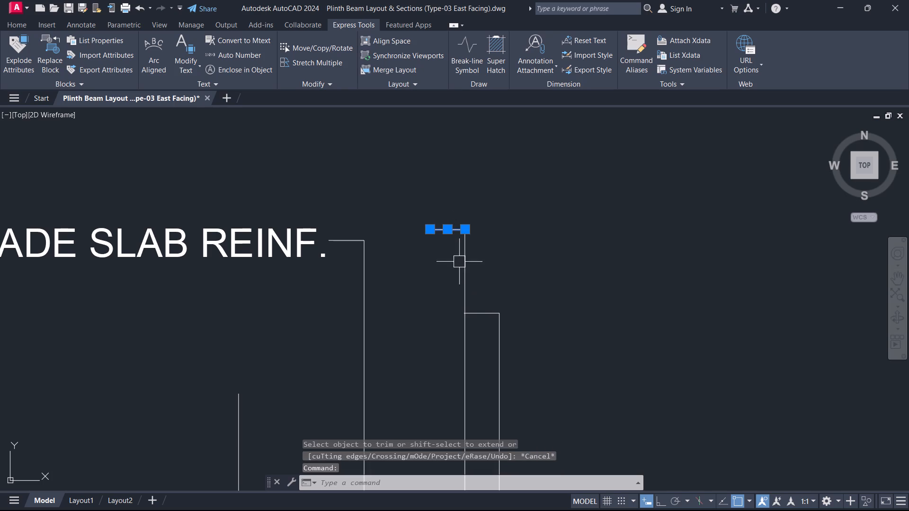
pyautogui.write('M')
pyautogui.press('space')
pyautogui.click(467, 230)
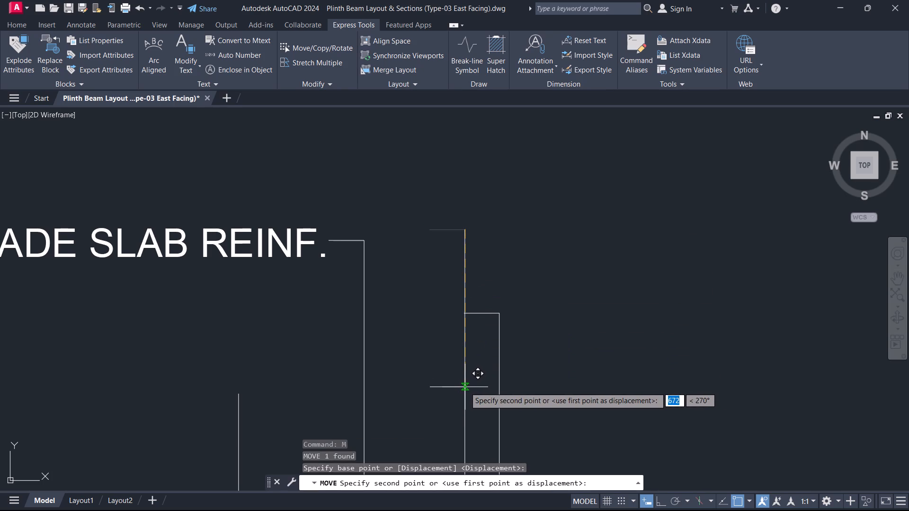
pyautogui.click(465, 387)
pyautogui.press('Escape')
# Trim the finish-layer leader's vertical line back to its lowered short horizontal line.
pyautogui.write('TR')
pyautogui.press('space')
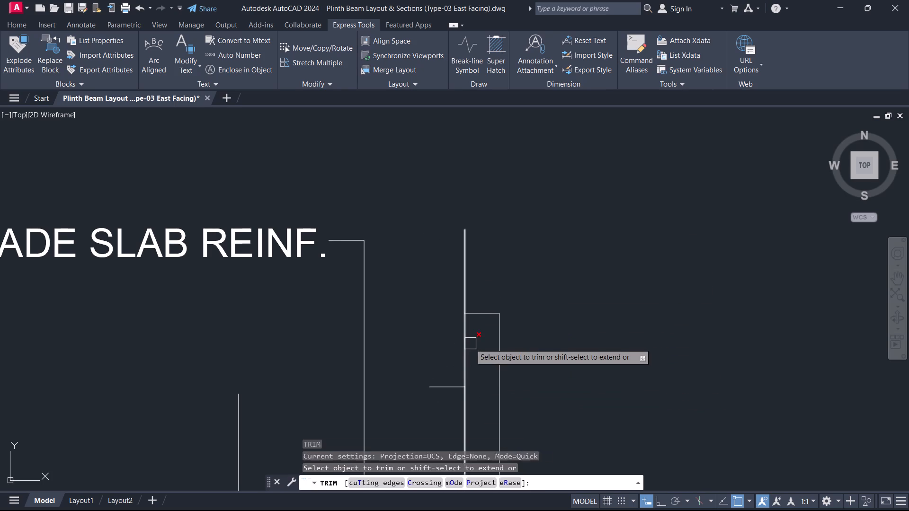
pyautogui.moveTo(470, 344); pyautogui.dragTo(460, 343)
pyautogui.click(468, 275)
pyautogui.press('Escape')
# Copy the GRADE SLAB REINF. text beside the short horizontal line of the leader pointing into the grade slab.
pyautogui.scroll(-1, 451, 334)
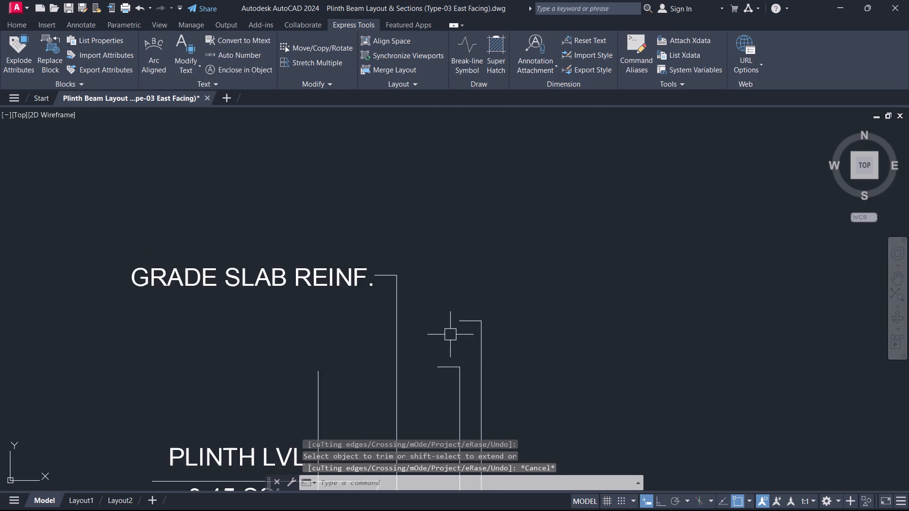
pyautogui.scroll(-1, 450, 335)
pyautogui.click(339, 288)
pyautogui.write('CO')
pyautogui.press('space')
pyautogui.scroll(3, 385, 302)
pyautogui.moveTo(416, 291); pyautogui.dragTo(421, 302)
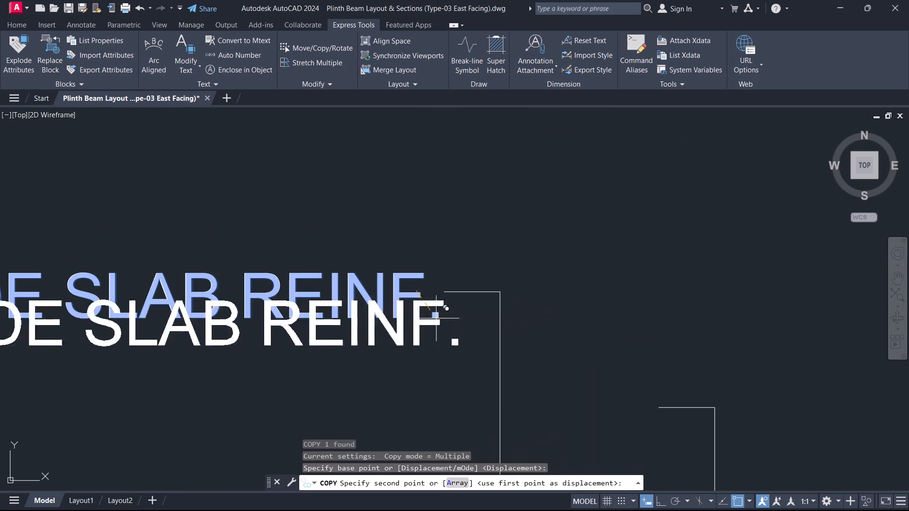
pyautogui.click(642, 406)
pyautogui.press('Escape')
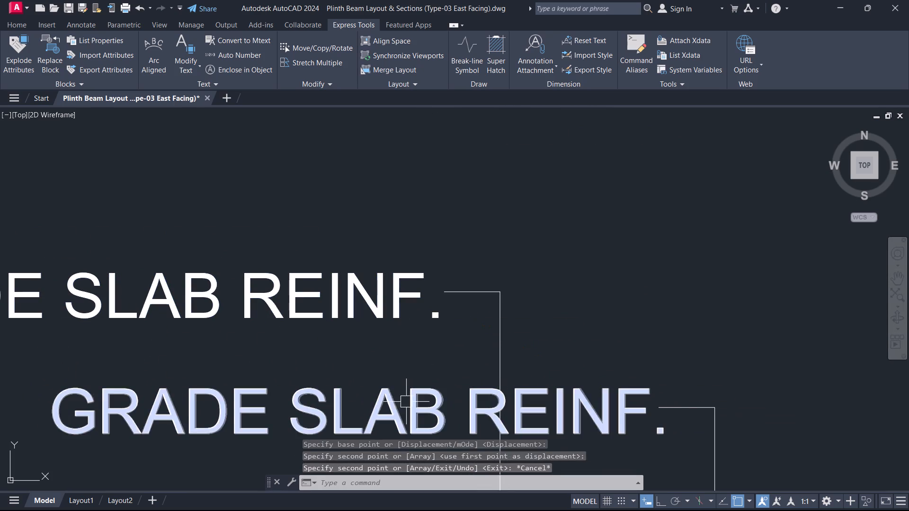
# Change the copied text to 150MM THK. GRADE SLAB and widen its text box so it fits on one line.
pyautogui.tripleClick(406, 402)
pyautogui.hotkey('ctrl', 'a')
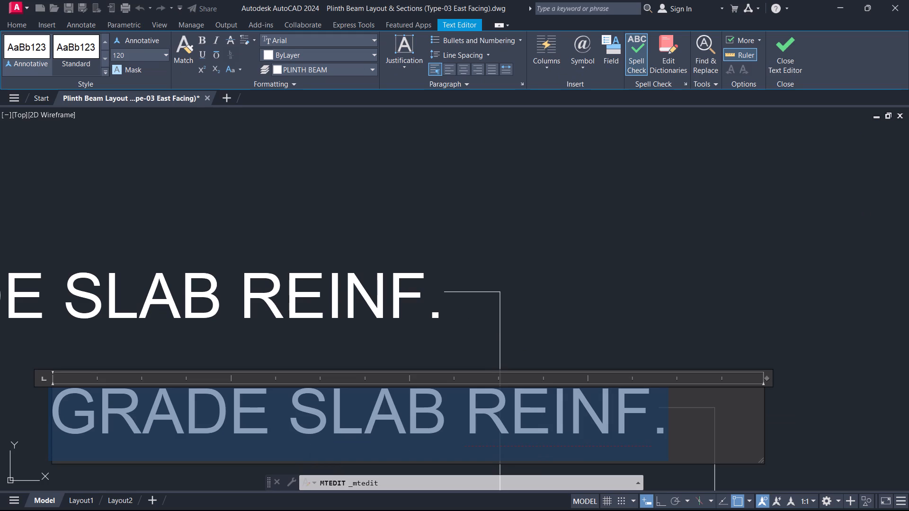
pyautogui.write('150')
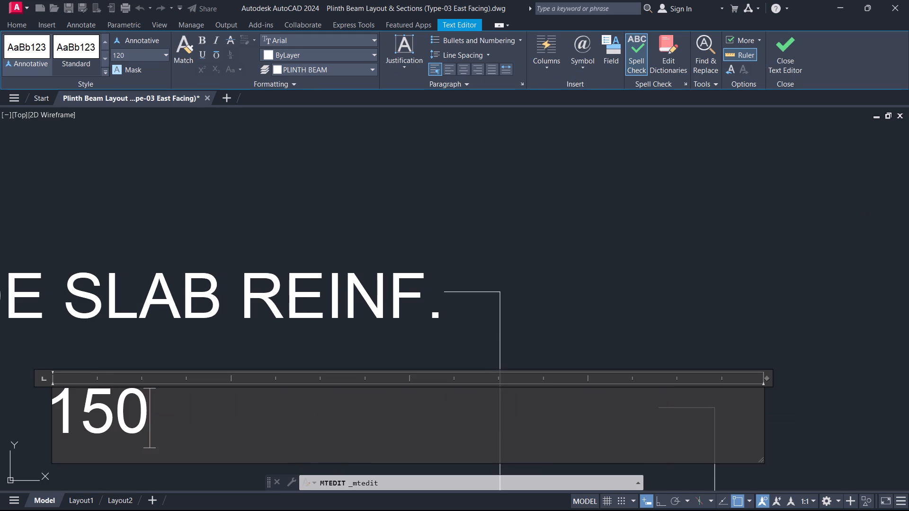
pyautogui.write('MM')
pyautogui.press('space')
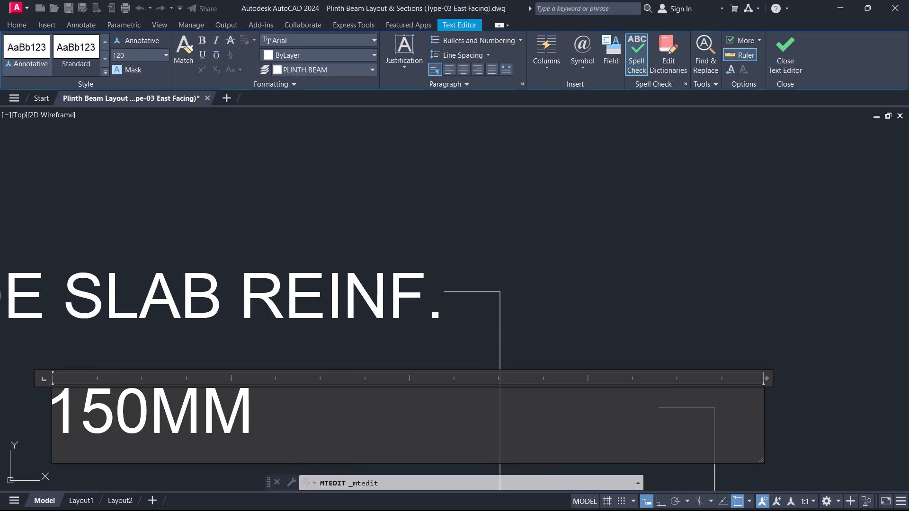
pyautogui.write('THK')
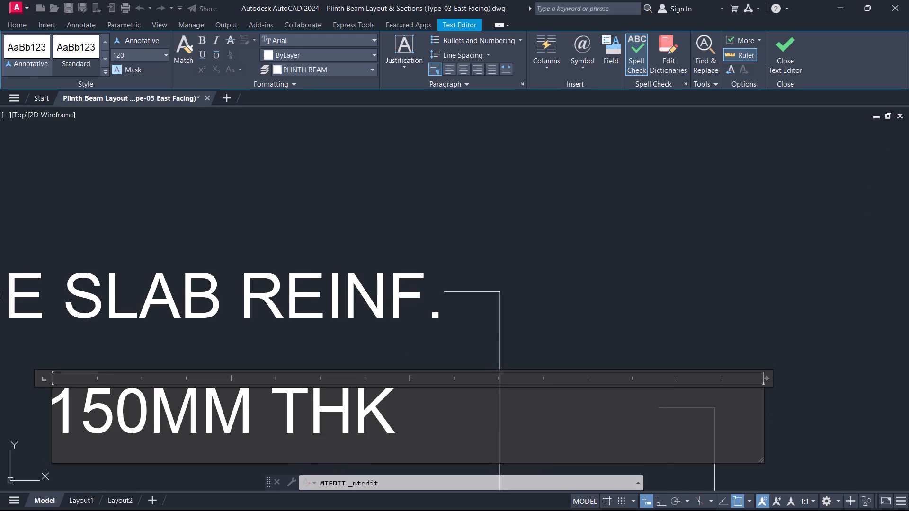
pyautogui.press('.')
pyautogui.press('space')
pyautogui.write('GR')
pyautogui.write('AD')
pyautogui.write('EVSLABE')
pyautogui.press('BackSpace')
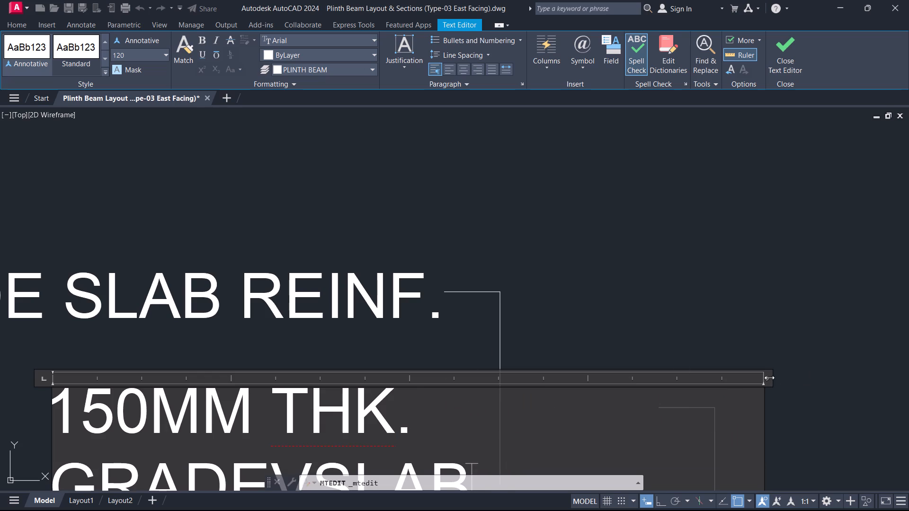
pyautogui.moveTo(768, 378); pyautogui.dragTo(908, 374)
pyautogui.scroll(-3, 697, 402)
pyautogui.moveTo(696, 402); pyautogui.dragTo(558, 339, button='middle')
pyautogui.scroll(2, 555, 340)
pyautogui.click(539, 349)
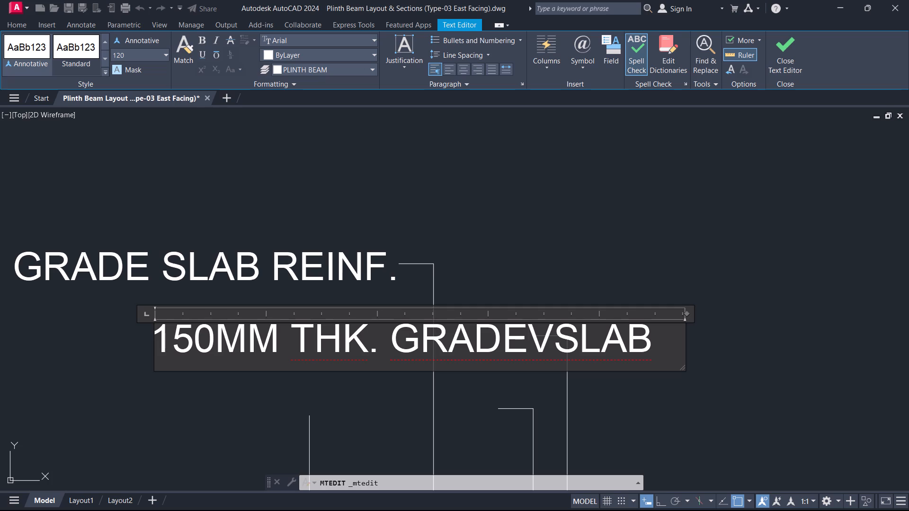
pyautogui.press('Right')
pyautogui.press('BackSpace')
pyautogui.press('space')
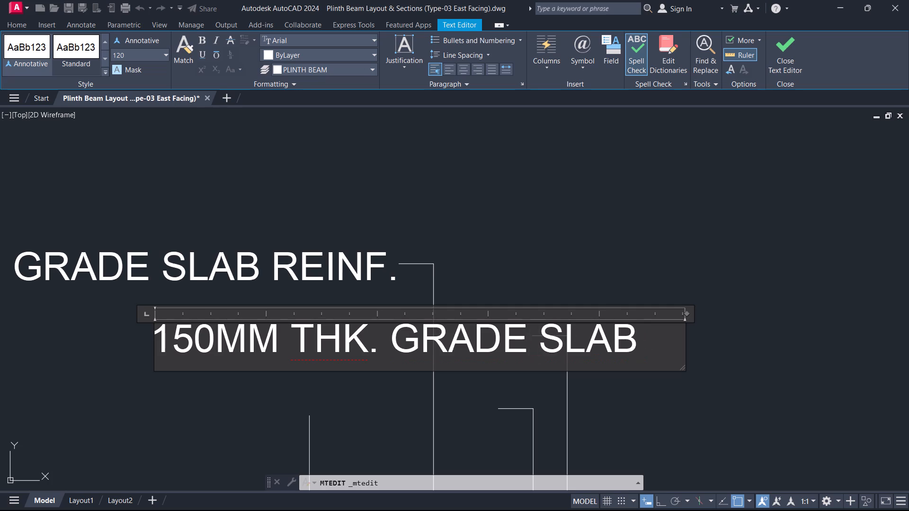
pyautogui.click(599, 304)
# Move the 150MM THK. GRADE SLAB text leftward so it ends just clear of its leader's short horizontal line.
pyautogui.click(567, 342)
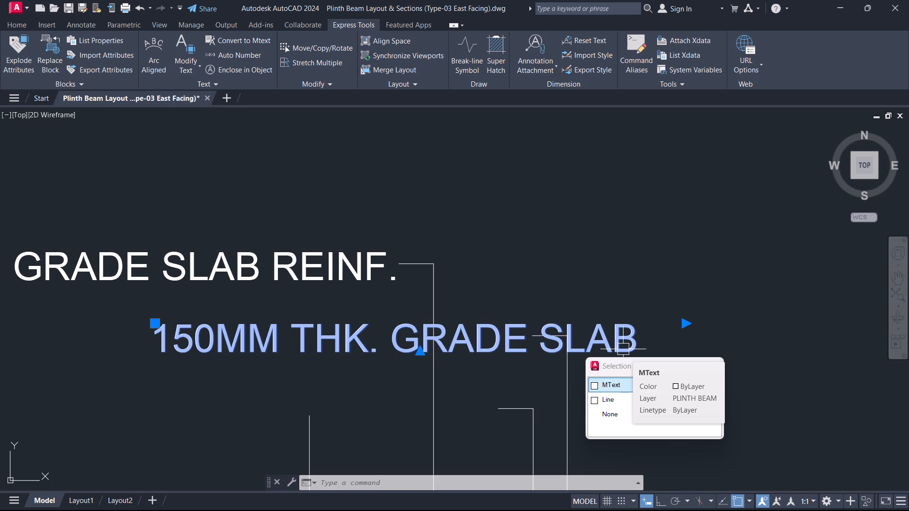
pyautogui.write('M')
pyautogui.press('space')
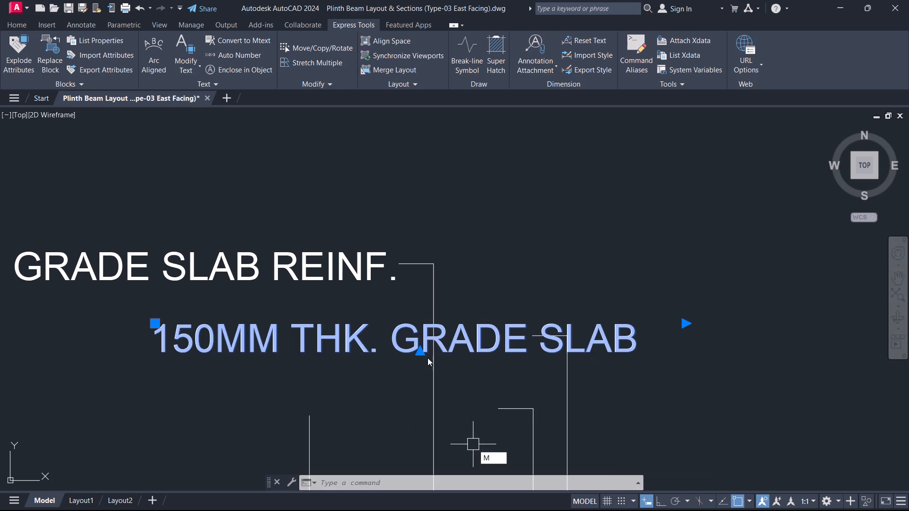
pyautogui.press('Escape')
pyautogui.click(470, 342)
pyautogui.write('M')
pyautogui.press('space')
pyautogui.click(470, 342)
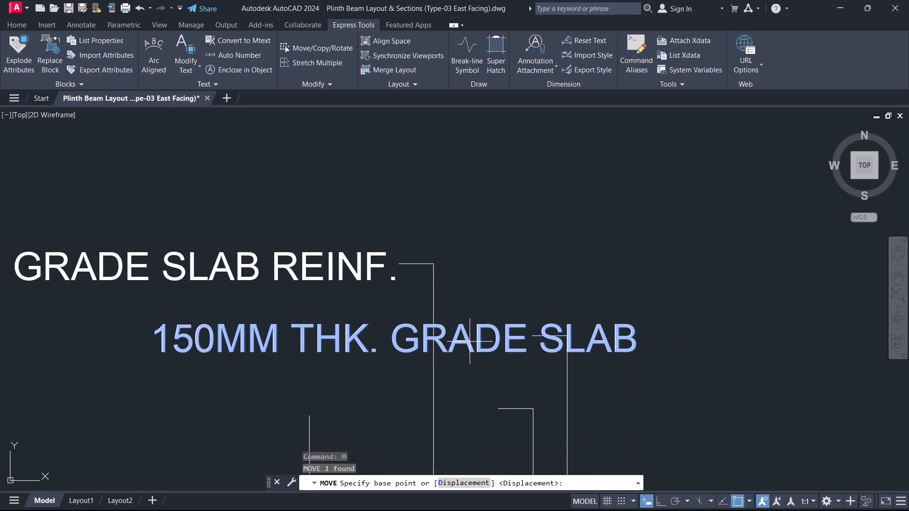
pyautogui.click(362, 338)
pyautogui.press('Escape')
# Shorten the unlabelled vertical leader line near PLINTH LVL. by trimming its top at a temporary crossing line, removing the crossing line too.
pyautogui.scroll(-2, 349, 379)
pyautogui.moveTo(353, 379); pyautogui.dragTo(453, 353, button='middle')
pyautogui.scroll(1, 454, 352)
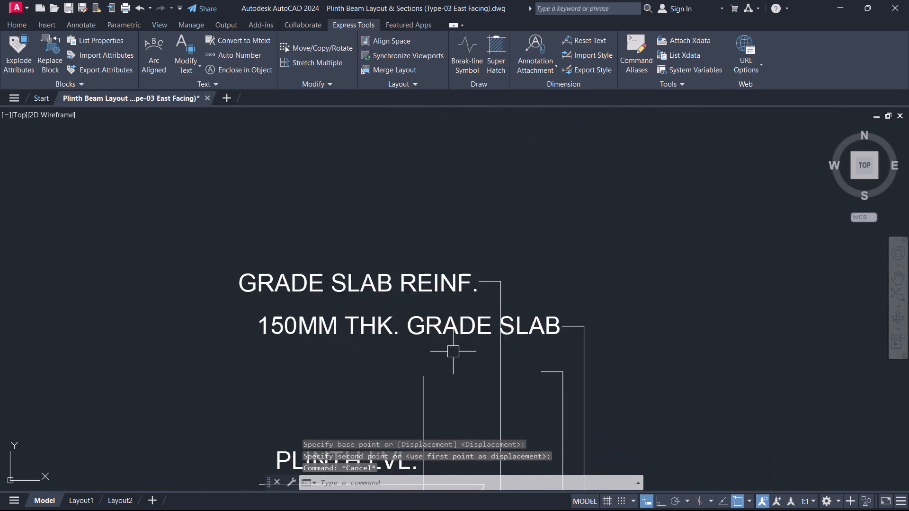
pyautogui.scroll(1, 453, 351)
pyautogui.scroll(-4, 394, 403)
pyautogui.scroll(2, 391, 398)
pyautogui.moveTo(391, 398); pyautogui.dragTo(421, 360, button='middle')
pyautogui.scroll(2, 437, 417)
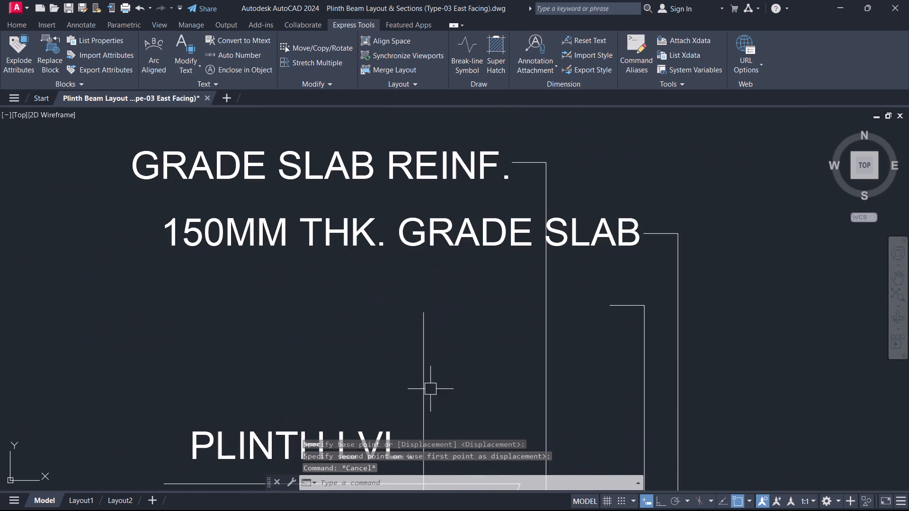
pyautogui.write('L')
pyautogui.press('space')
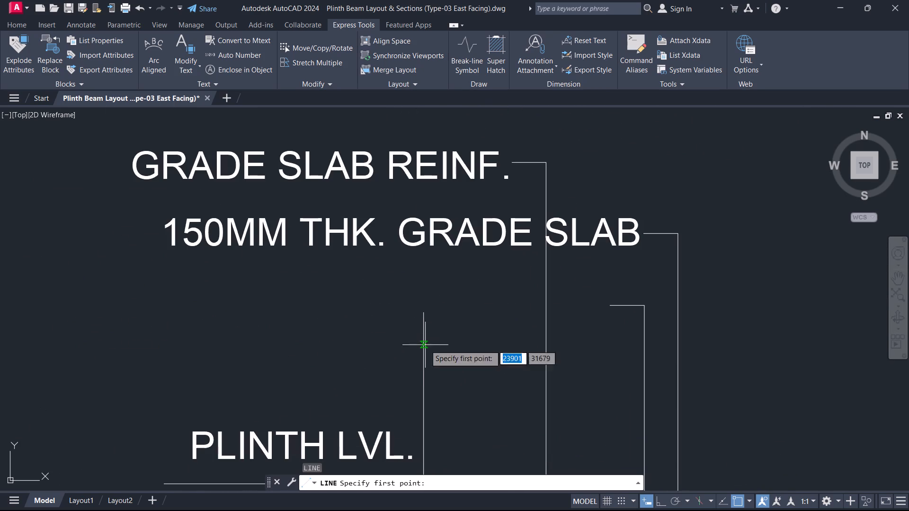
pyautogui.click(377, 356)
pyautogui.click(463, 358)
pyautogui.press('Escape')
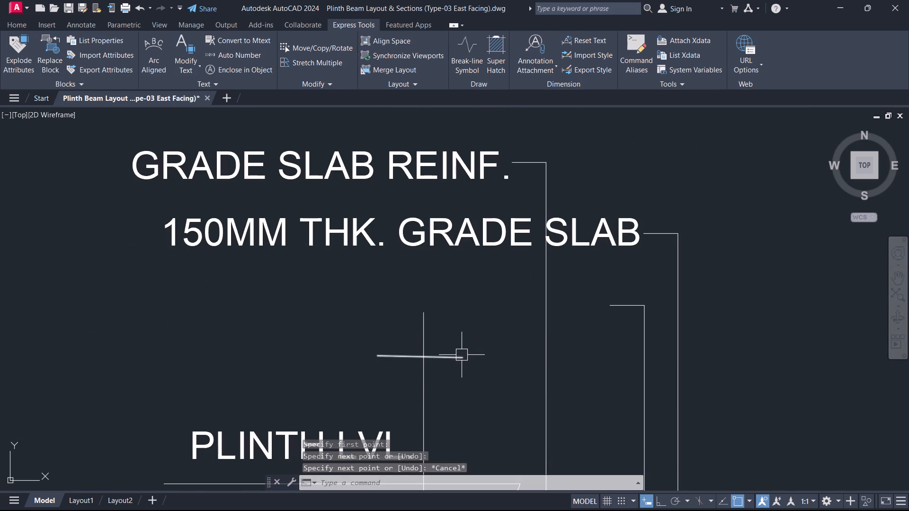
pyautogui.write('TR')
pyautogui.press('space')
pyautogui.moveTo(457, 375); pyautogui.dragTo(390, 363)
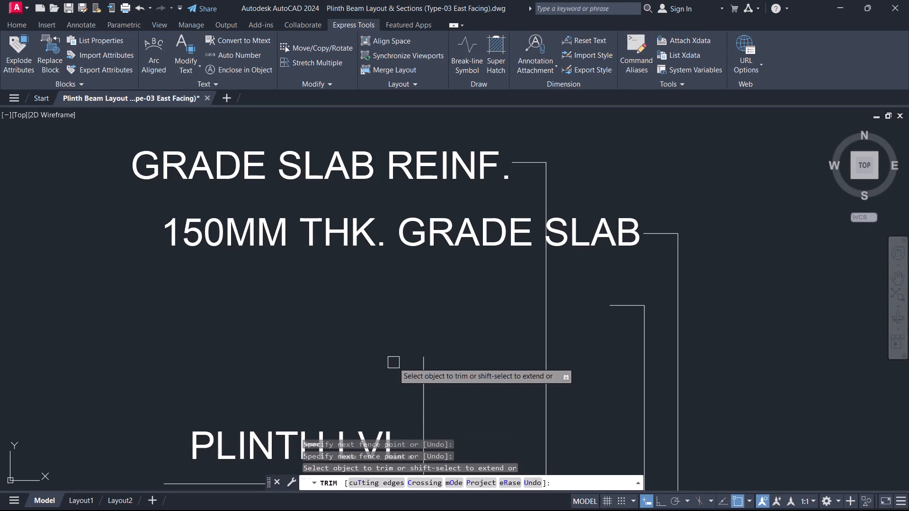
pyautogui.press('Escape')
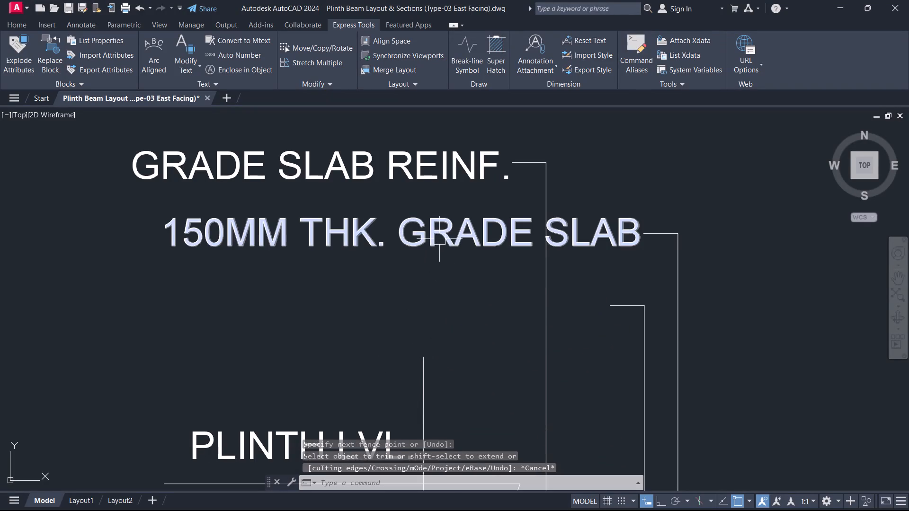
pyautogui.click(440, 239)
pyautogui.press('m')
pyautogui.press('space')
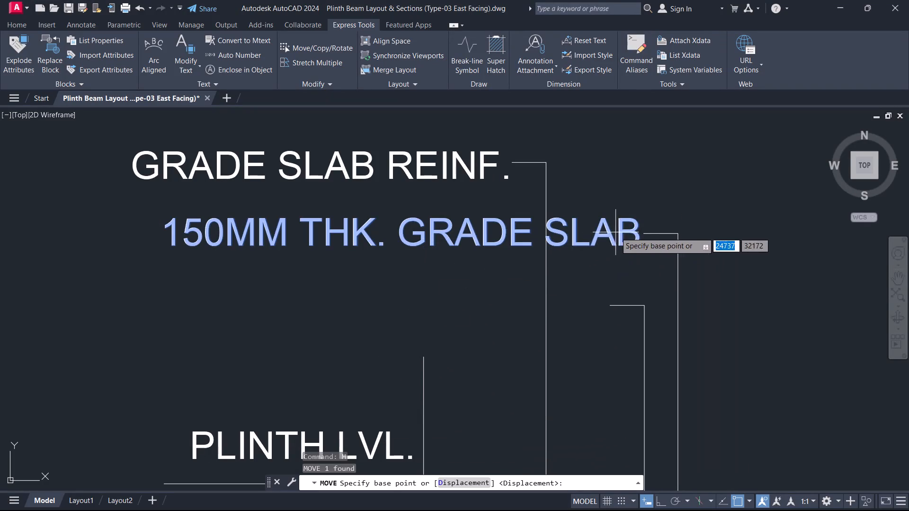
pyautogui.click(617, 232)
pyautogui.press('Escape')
# Copy the 150MM THK. GRADE SLAB text down beside the short horizontal line of the finish-layer leader.
pyautogui.click(574, 242)
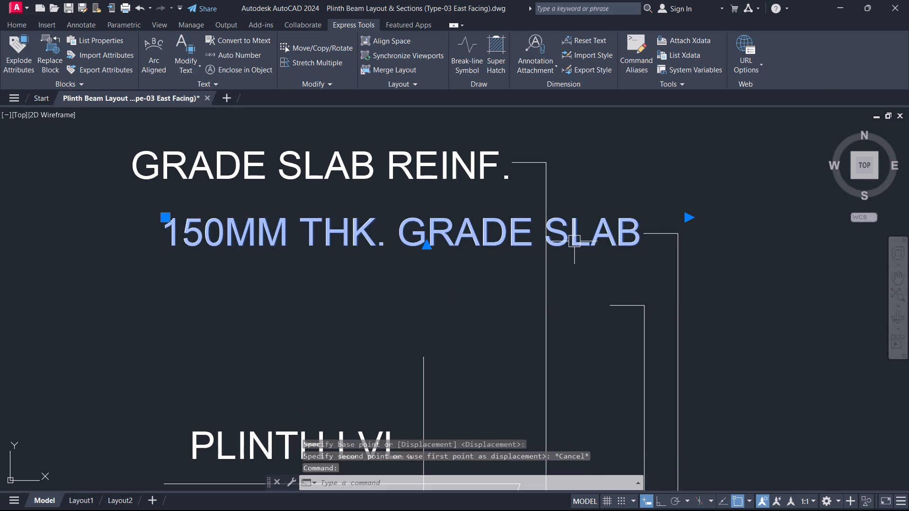
pyautogui.write('CO')
pyautogui.press('space')
pyautogui.click(578, 239)
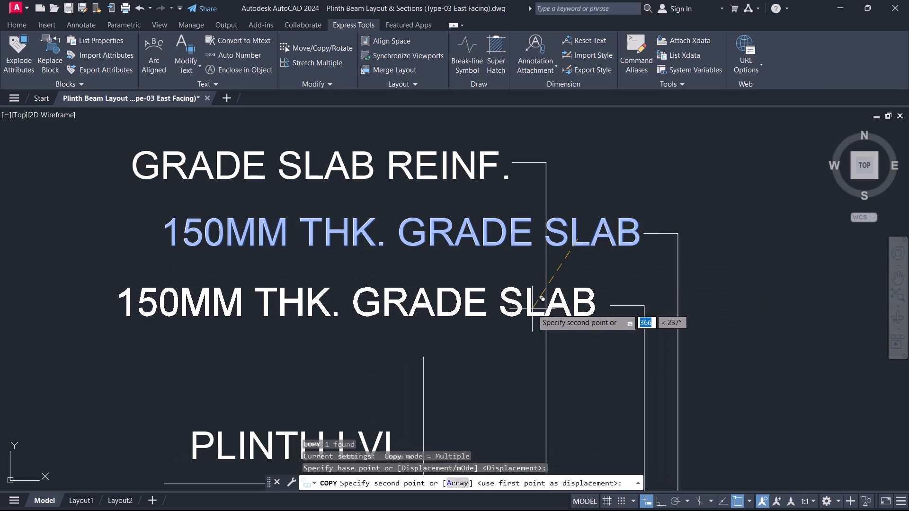
pyautogui.click(535, 311)
pyautogui.press('Escape')
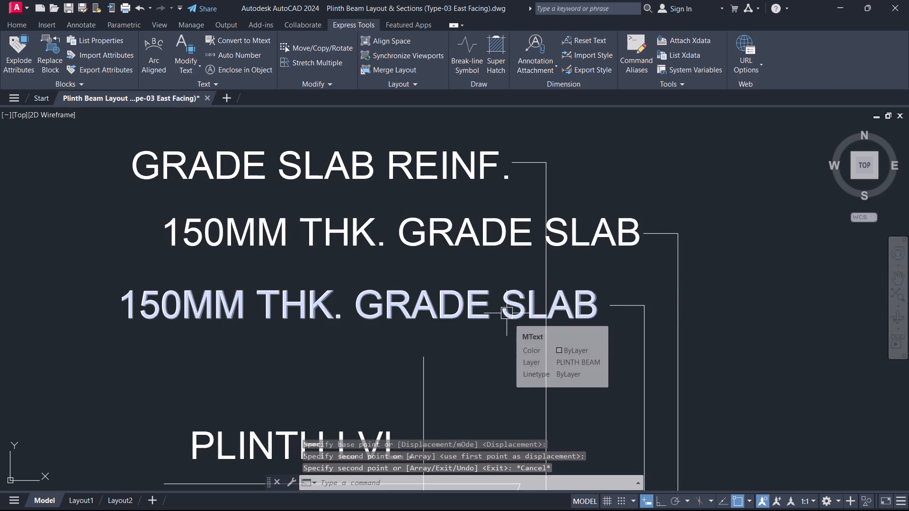
# Change the lower copy of the 150MM THK. GRADE SLAB text to 50MM FLOOR FINISH.
pyautogui.doubleClick(507, 313)
pyautogui.hotkey('ctrl', 'a')
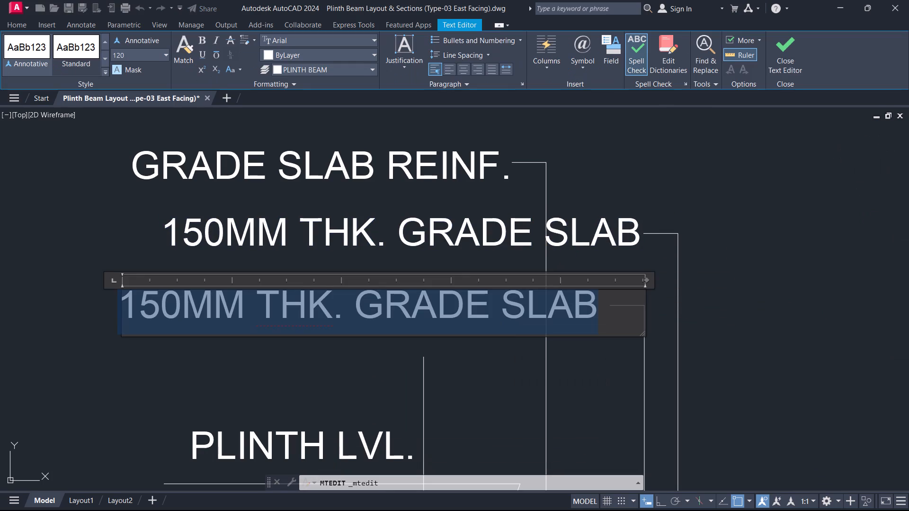
pyautogui.write('50')
pyautogui.write('MM')
pyautogui.press('space')
pyautogui.write('FLOOR')
pyautogui.press('space')
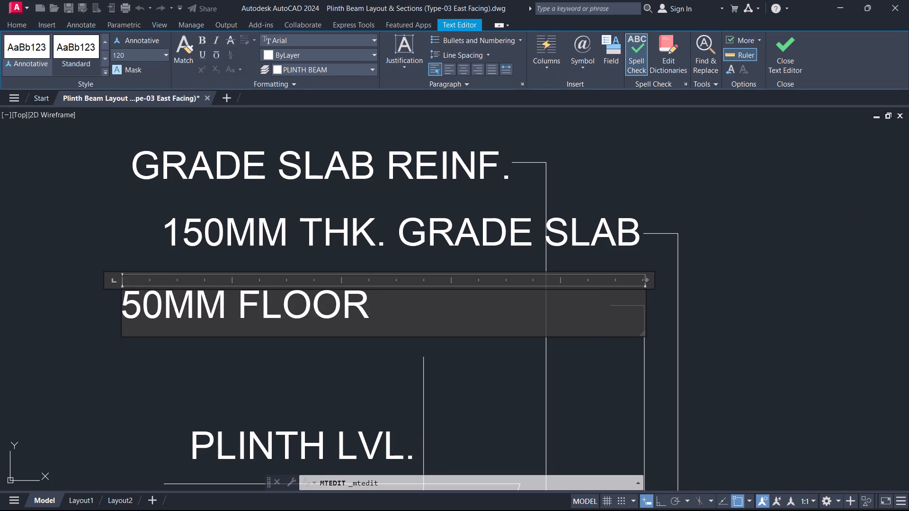
pyautogui.press('f')
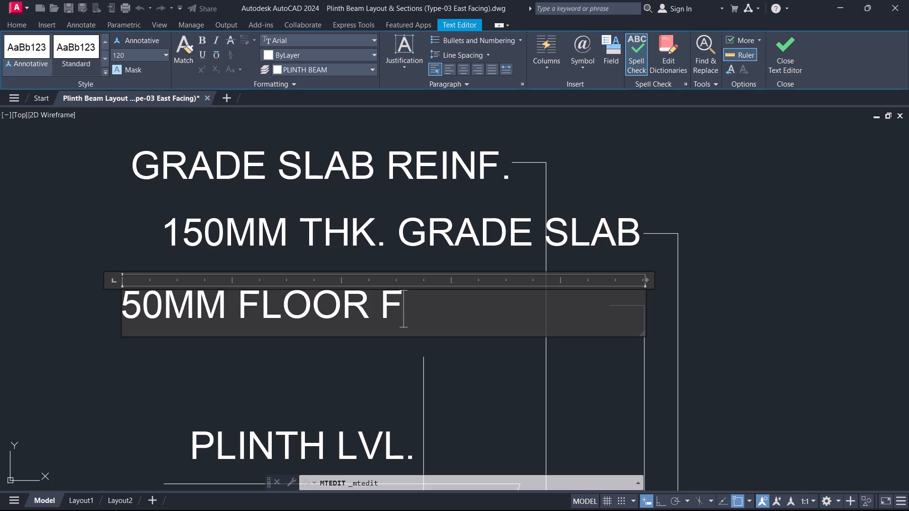
pyautogui.write('INISH')
pyautogui.click(798, 53)
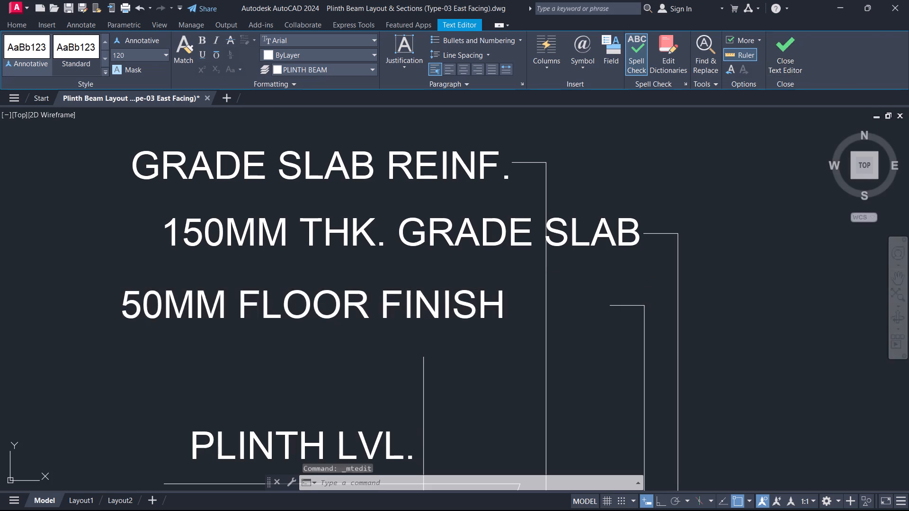
# Move the 50MM FLOOR FINISH text horizontally rightward so it ends just short of its leader's short horizontal line.
pyautogui.scroll(1, 724, 283)
pyautogui.scroll(-1, 696, 293)
pyautogui.scroll(1, 690, 295)
pyautogui.scroll(-1, 690, 295)
pyautogui.click(490, 325)
pyautogui.press('m')
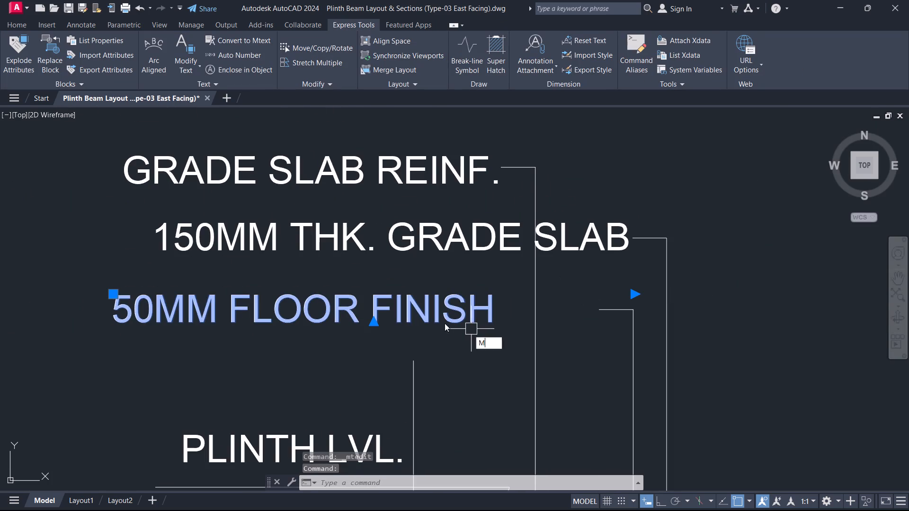
pyautogui.press('space')
pyautogui.click(420, 315)
pyautogui.click(515, 315)
pyautogui.press('Escape')
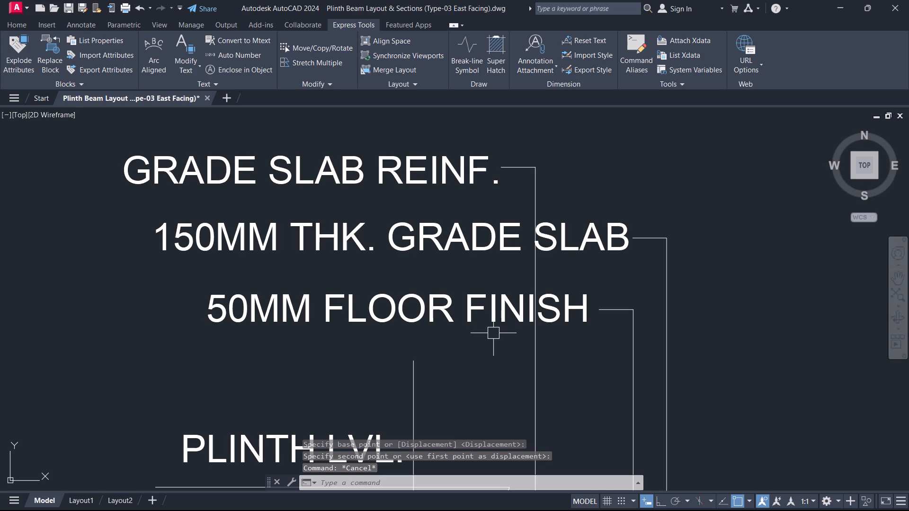
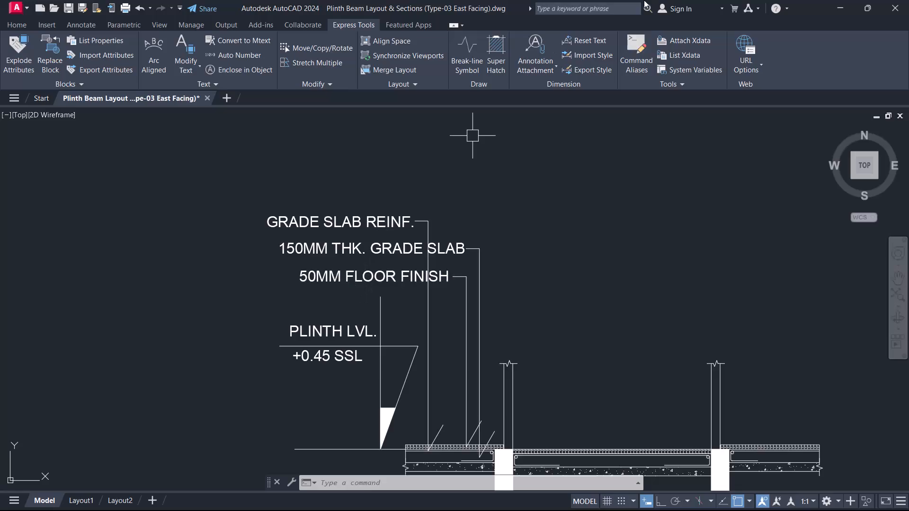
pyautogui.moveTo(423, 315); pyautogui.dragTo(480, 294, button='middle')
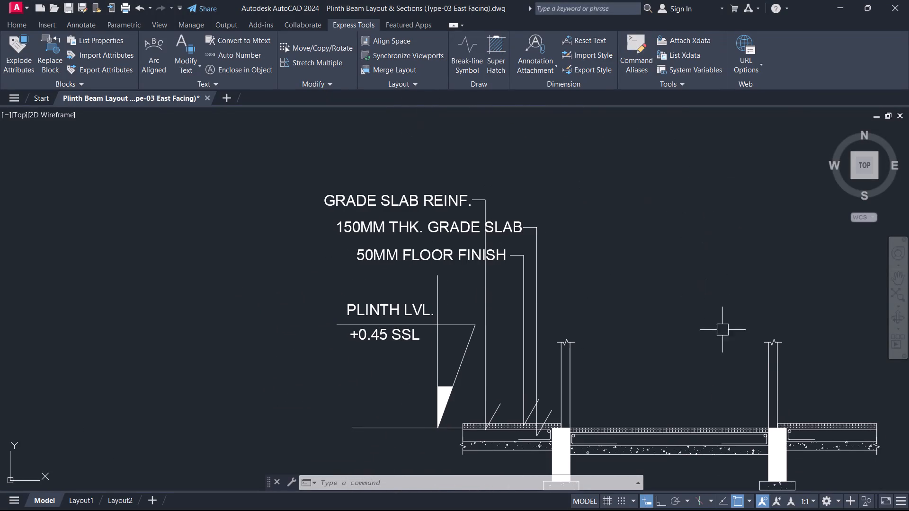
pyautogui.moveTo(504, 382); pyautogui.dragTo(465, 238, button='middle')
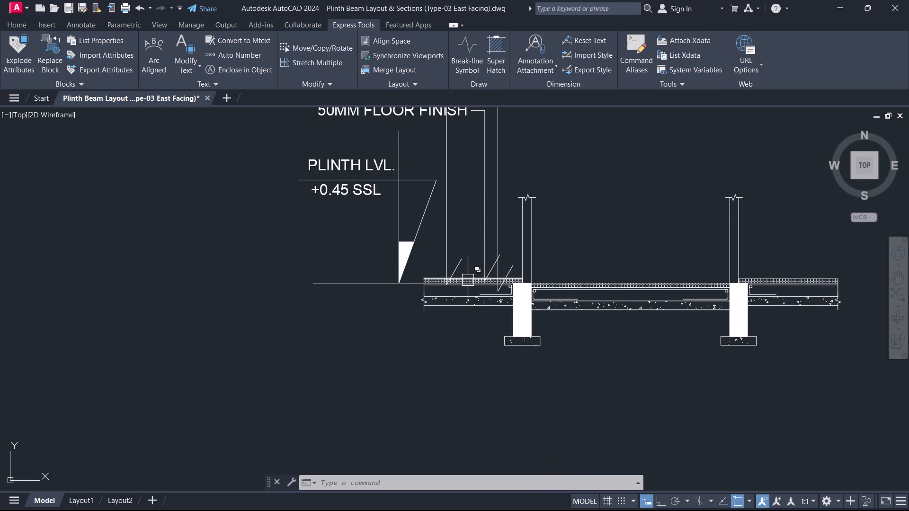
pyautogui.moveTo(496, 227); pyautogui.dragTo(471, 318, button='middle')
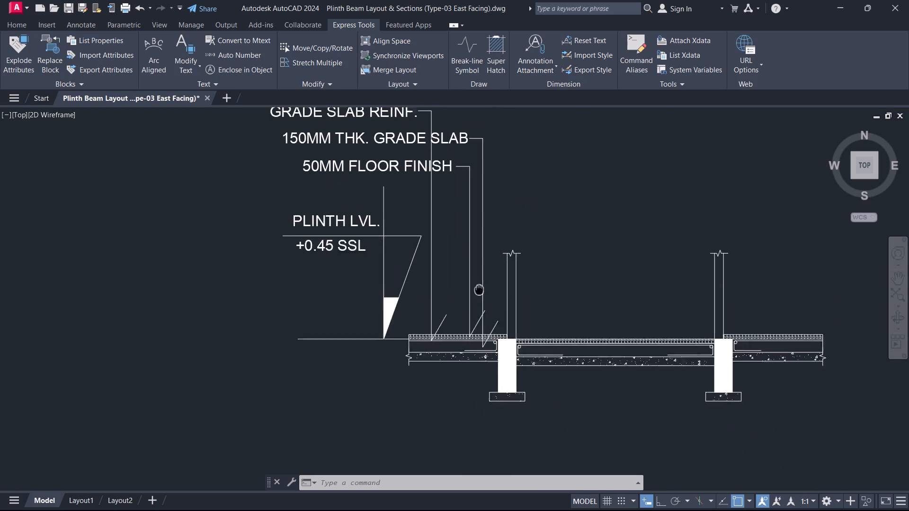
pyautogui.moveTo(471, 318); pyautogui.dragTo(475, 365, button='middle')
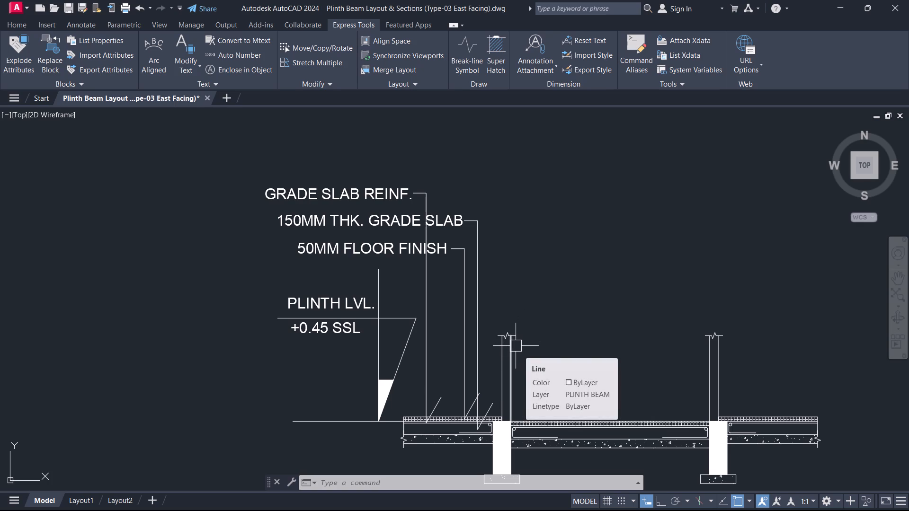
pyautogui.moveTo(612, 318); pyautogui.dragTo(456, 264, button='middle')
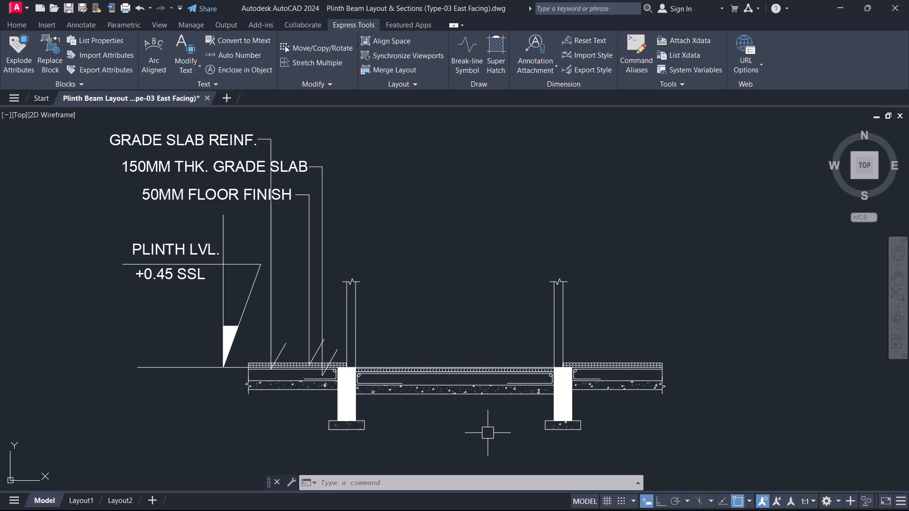
# Copy the three-line GRADE SLAB REINF. leader so its tip lands inside the slab between the two plinth beams.
pyautogui.scroll(2, 273, 334)
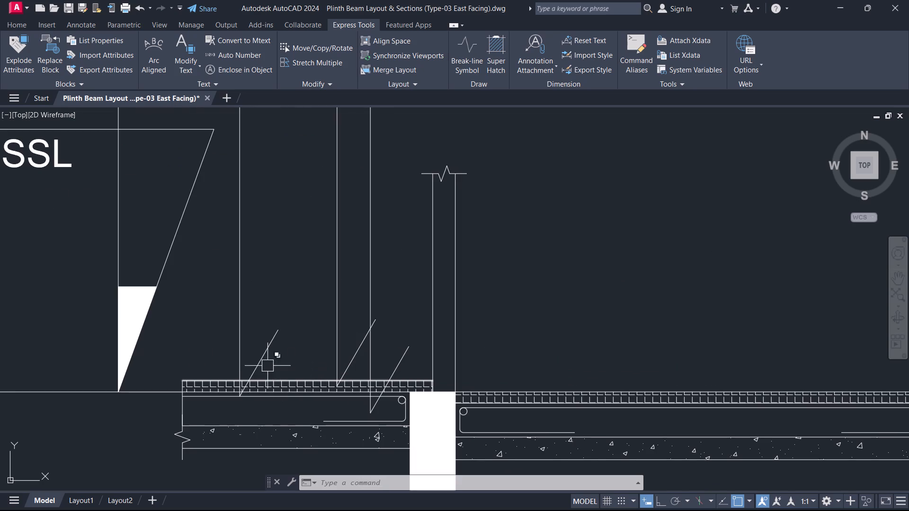
pyautogui.moveTo(287, 363); pyautogui.dragTo(277, 360)
pyautogui.click(214, 308)
pyautogui.scroll(-2, 269, 288)
pyautogui.moveTo(285, 279); pyautogui.dragTo(353, 396, button='middle')
pyautogui.scroll(1, 361, 304)
pyautogui.scroll(1, 289, 147)
pyautogui.moveTo(334, 220); pyautogui.dragTo(323, 211)
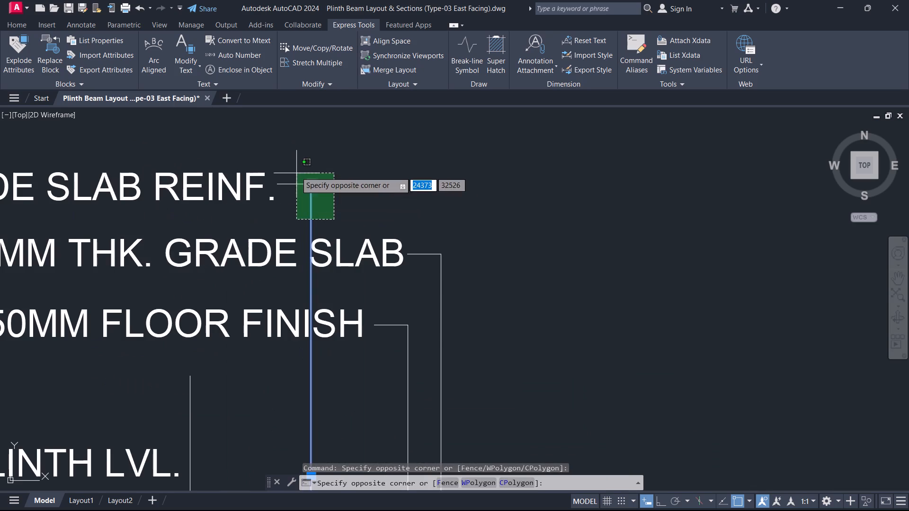
pyautogui.click(296, 171)
pyautogui.press('c')
pyautogui.write('O')
pyautogui.press('space')
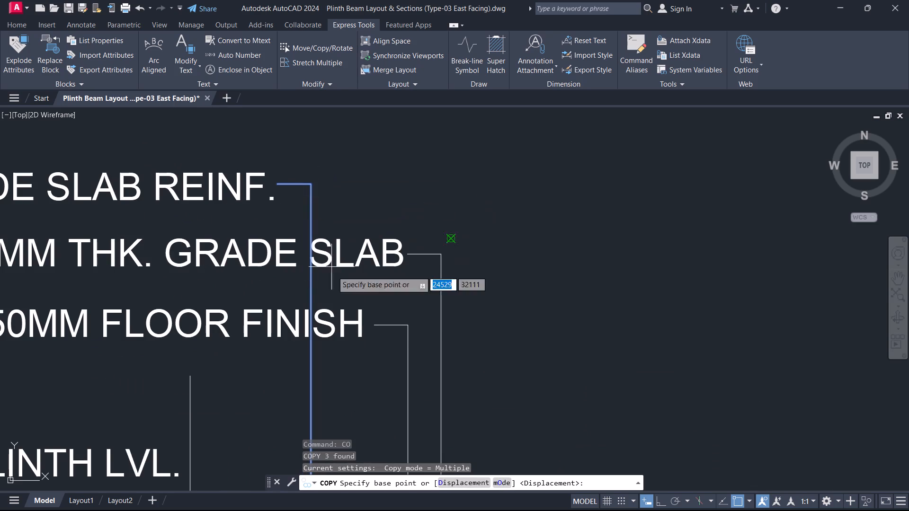
pyautogui.moveTo(280, 362); pyautogui.dragTo(348, 115, button='middle')
pyautogui.moveTo(410, 444); pyautogui.dragTo(444, 238, button='middle')
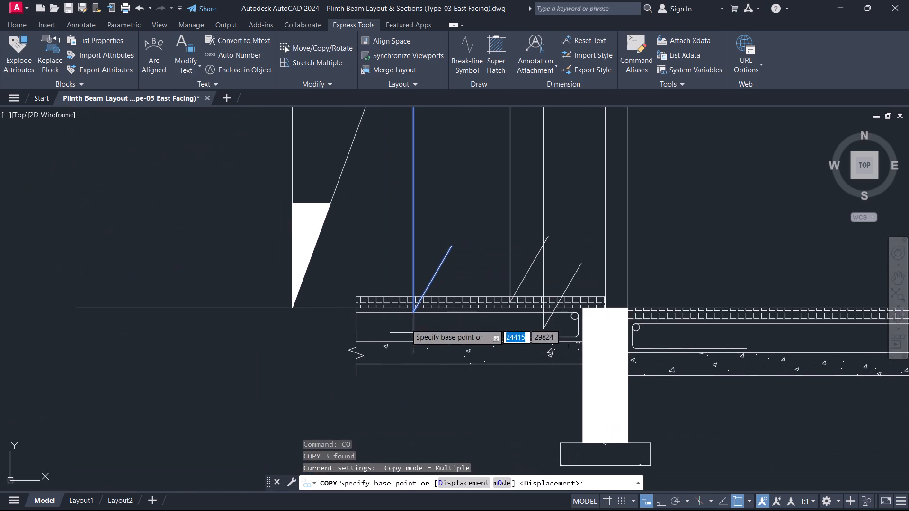
pyautogui.scroll(2, 403, 319)
pyautogui.click(425, 307)
pyautogui.scroll(-1, 587, 309)
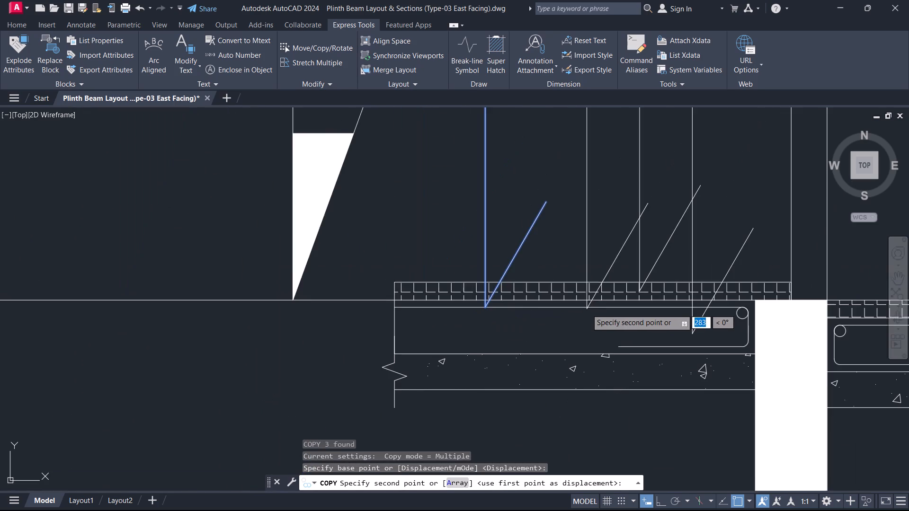
pyautogui.moveTo(587, 309); pyautogui.dragTo(434, 267, button='middle')
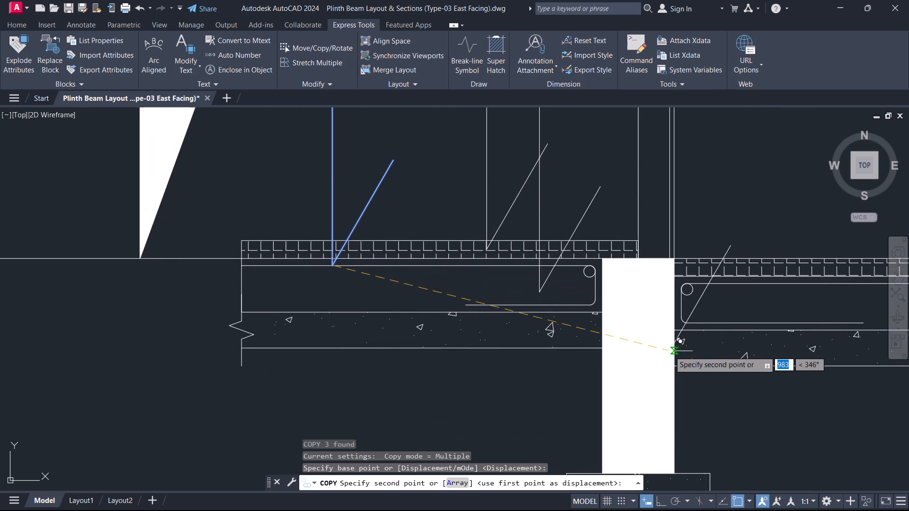
pyautogui.moveTo(740, 325); pyautogui.dragTo(563, 320, button='middle')
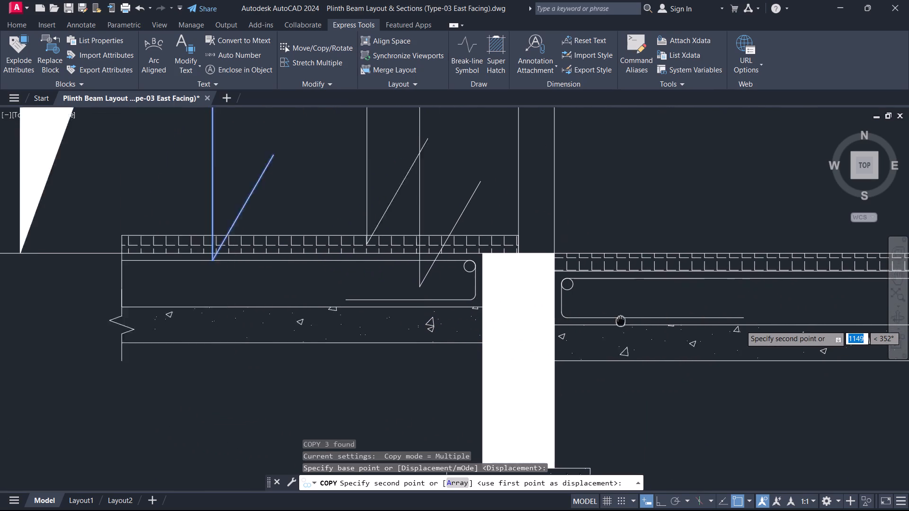
pyautogui.moveTo(563, 320); pyautogui.dragTo(212, 320, button='middle')
pyautogui.scroll(-4, 593, 310)
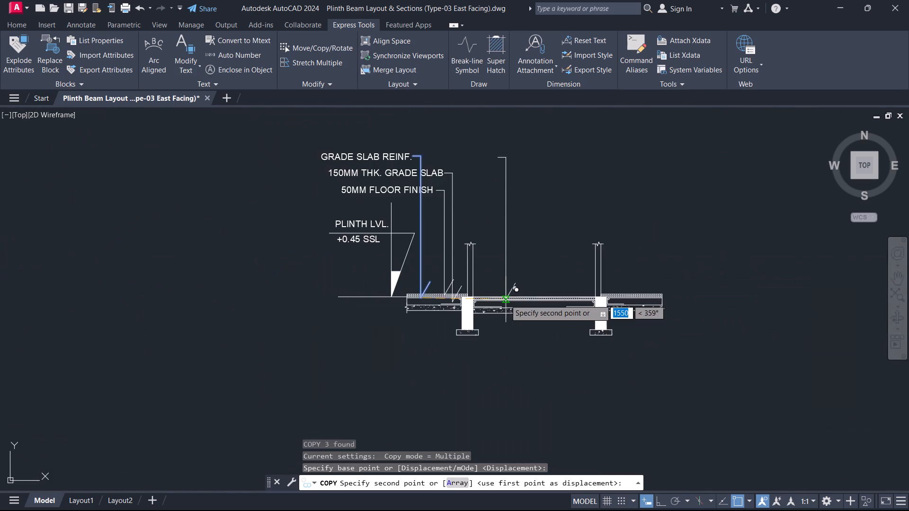
pyautogui.scroll(3, 508, 299)
pyautogui.click(569, 322)
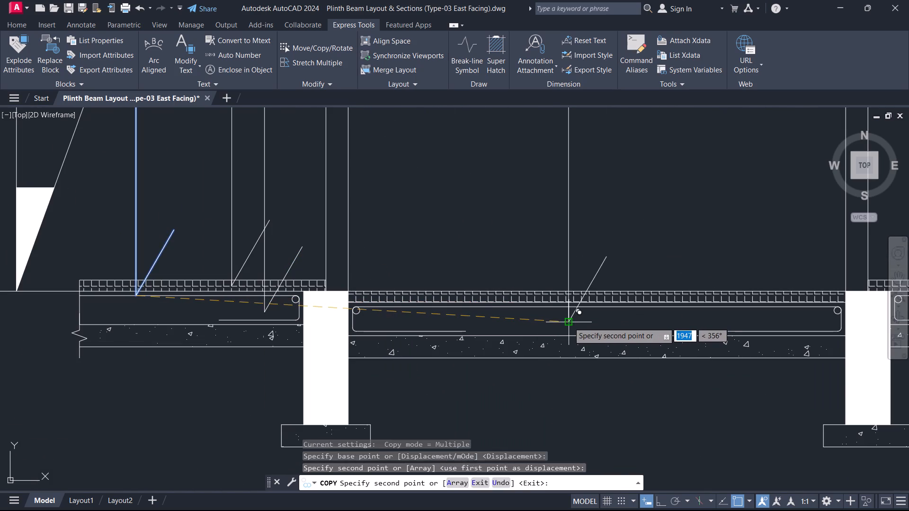
pyautogui.press('Escape')
# Copy the 150MM THK. GRADE SLAB text to just above the top end of the copied leader over the middle slab.
pyautogui.scroll(-3, 544, 234)
pyautogui.moveTo(544, 231); pyautogui.dragTo(588, 350, button='middle')
pyautogui.scroll(2, 480, 222)
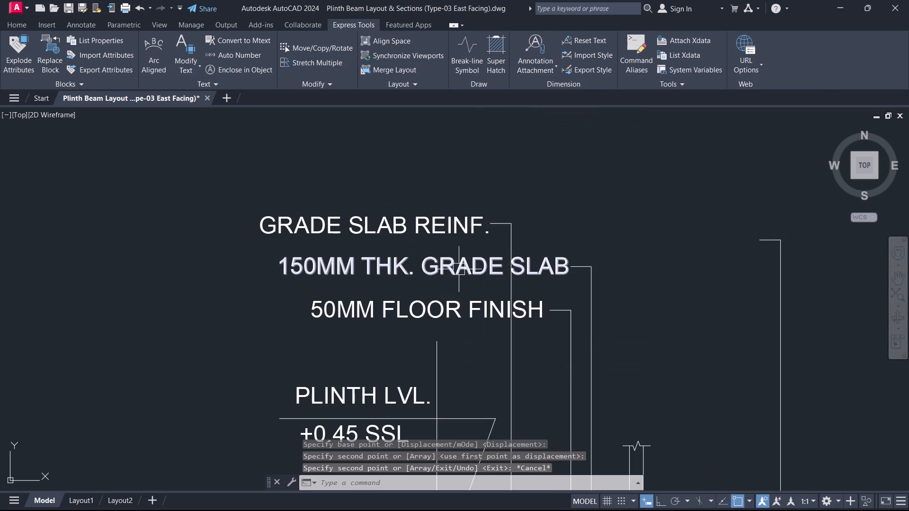
pyautogui.click(459, 269)
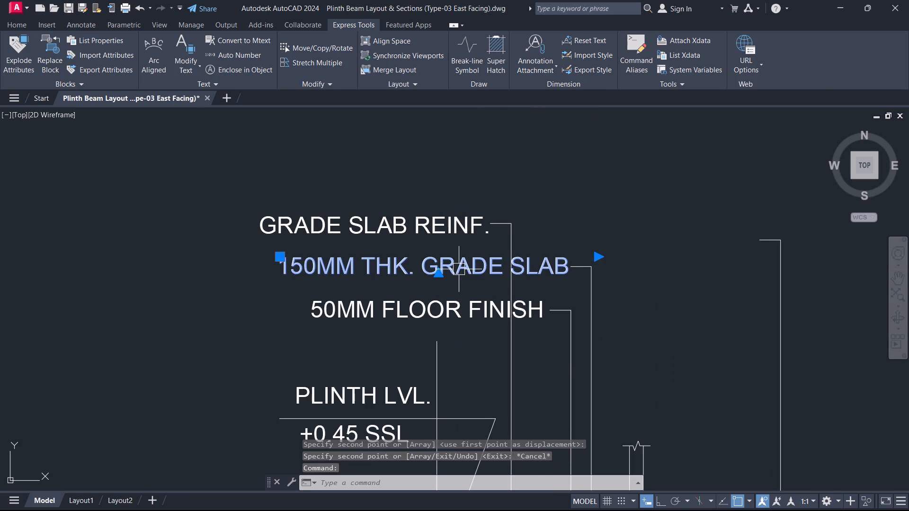
pyautogui.write('CO')
pyautogui.press('space')
pyautogui.click(459, 269)
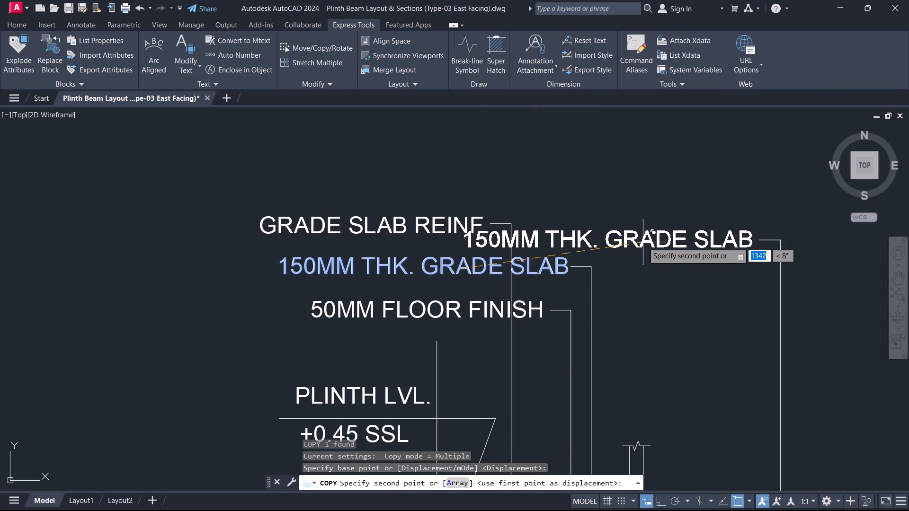
pyautogui.click(720, 220)
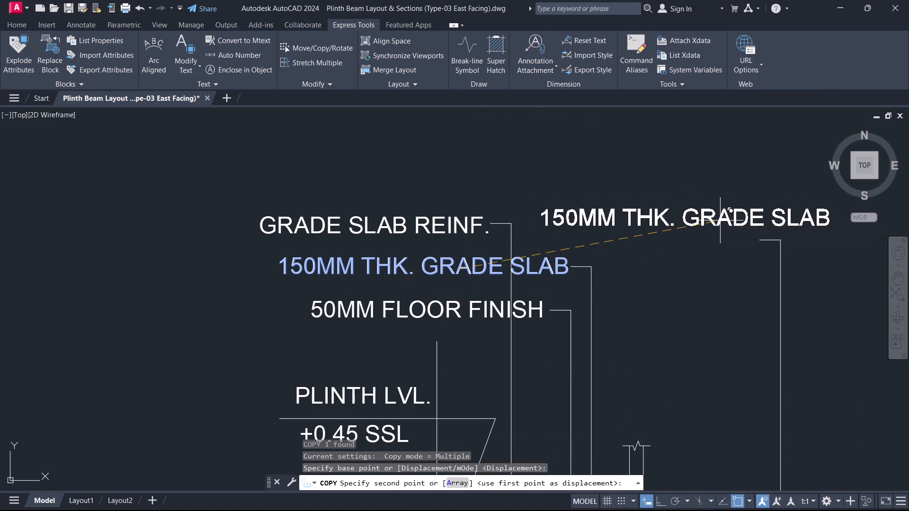
pyautogui.press('Escape')
# Move the copied leader horizontally with Ortho on, toward the right-hand plinth beam, keeping its tip inside the middle slab.
pyautogui.scroll(-3, 855, 305)
pyautogui.moveTo(841, 301); pyautogui.dragTo(625, 239, button='middle')
pyautogui.scroll(4, 587, 263)
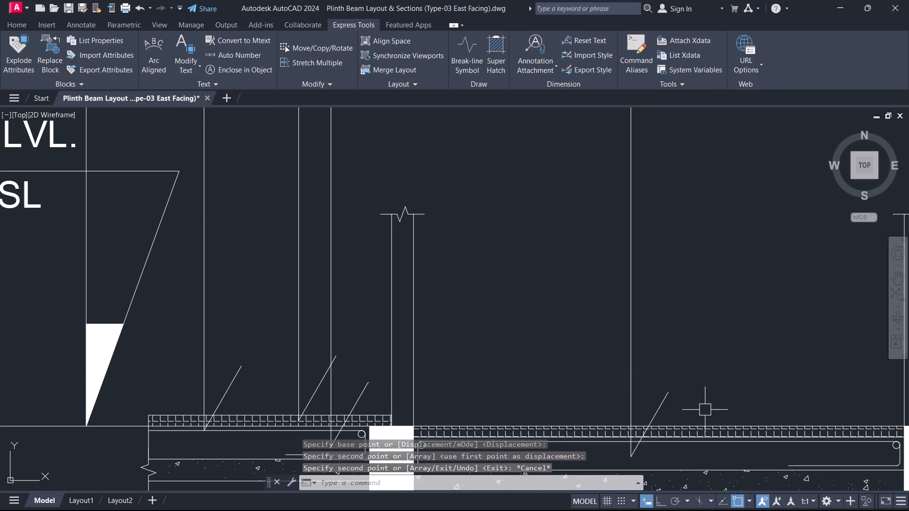
pyautogui.moveTo(694, 412); pyautogui.dragTo(682, 408)
pyautogui.click(549, 325)
pyautogui.scroll(-3, 668, 179)
pyautogui.moveTo(668, 179); pyautogui.dragTo(661, 349, button='middle')
pyautogui.scroll(3, 668, 277)
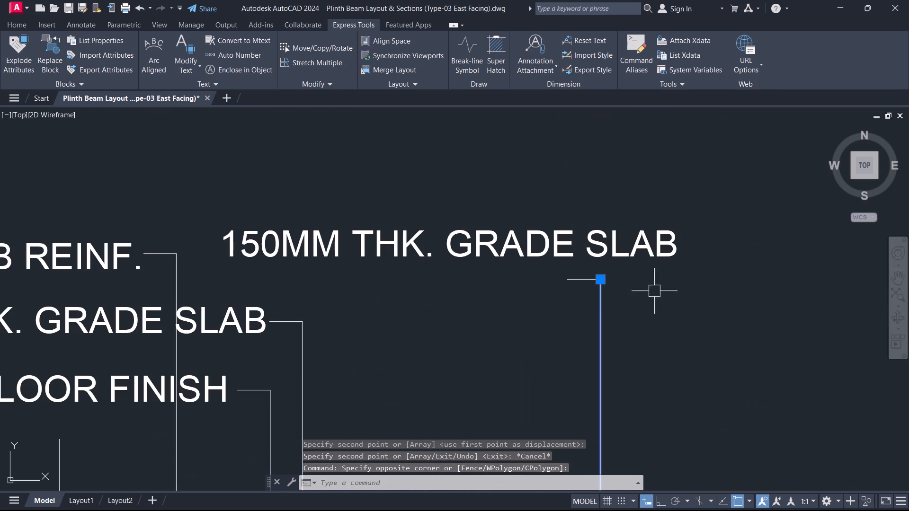
pyautogui.moveTo(637, 303); pyautogui.dragTo(631, 302)
pyautogui.click(558, 268)
pyautogui.write('M')
pyautogui.press('space')
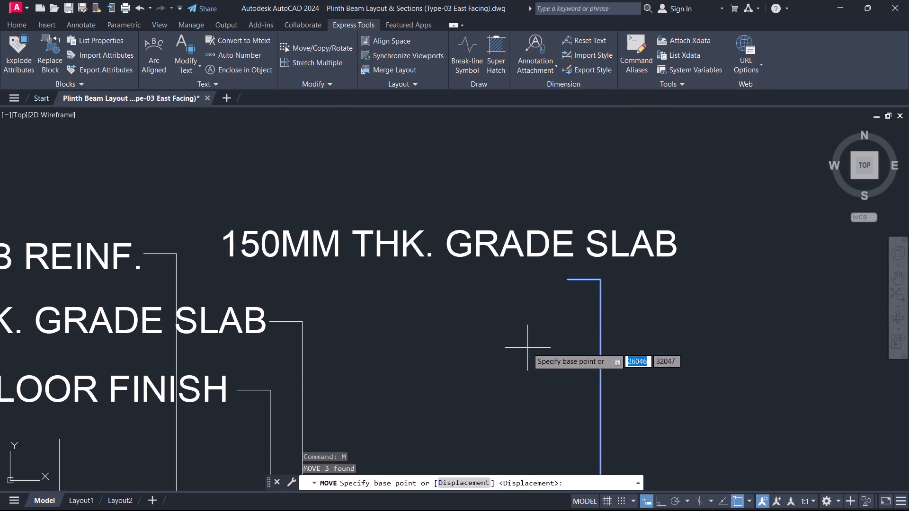
pyautogui.click(527, 348)
pyautogui.scroll(-1, 634, 336)
pyautogui.moveTo(629, 335); pyautogui.dragTo(501, 222, button='middle')
pyautogui.scroll(-2, 526, 241)
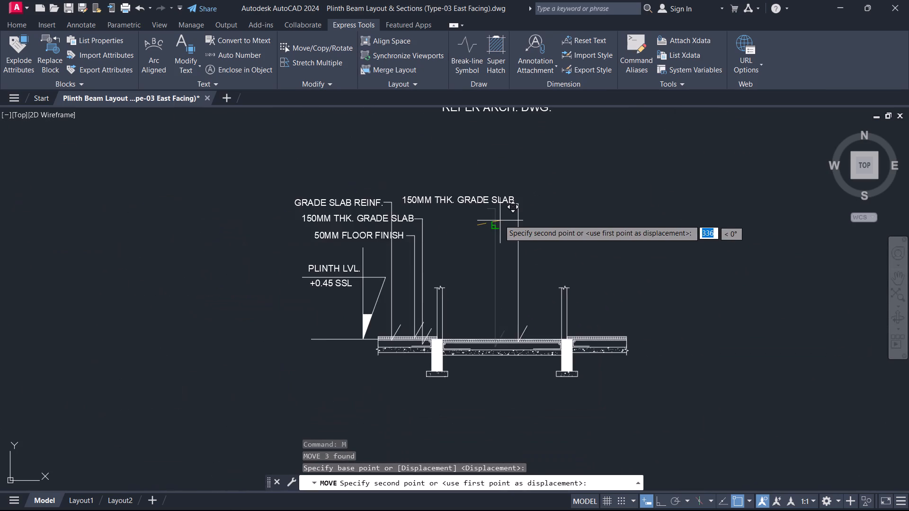
pyautogui.scroll(3, 500, 220)
pyautogui.scroll(-3, 508, 241)
pyautogui.scroll(3, 509, 250)
pyautogui.scroll(-1, 510, 248)
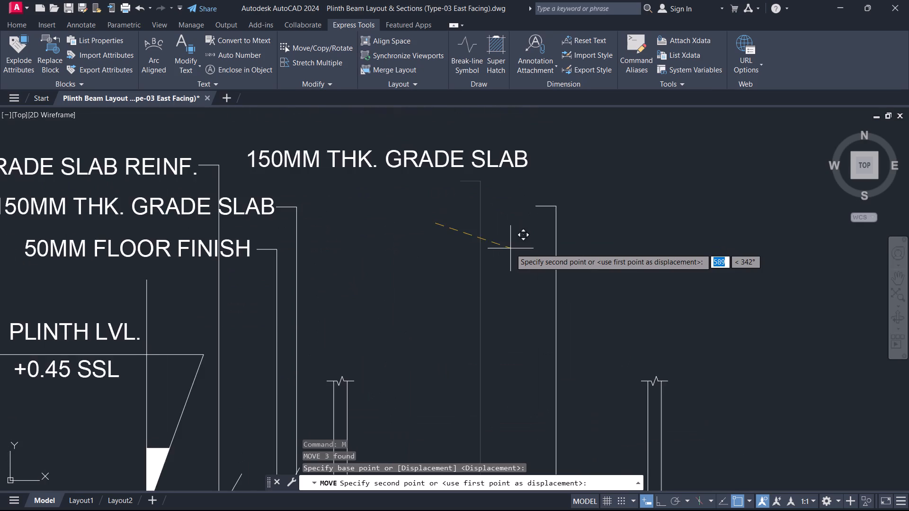
pyautogui.moveTo(510, 248); pyautogui.dragTo(506, 159, button='middle')
pyautogui.press('F8')
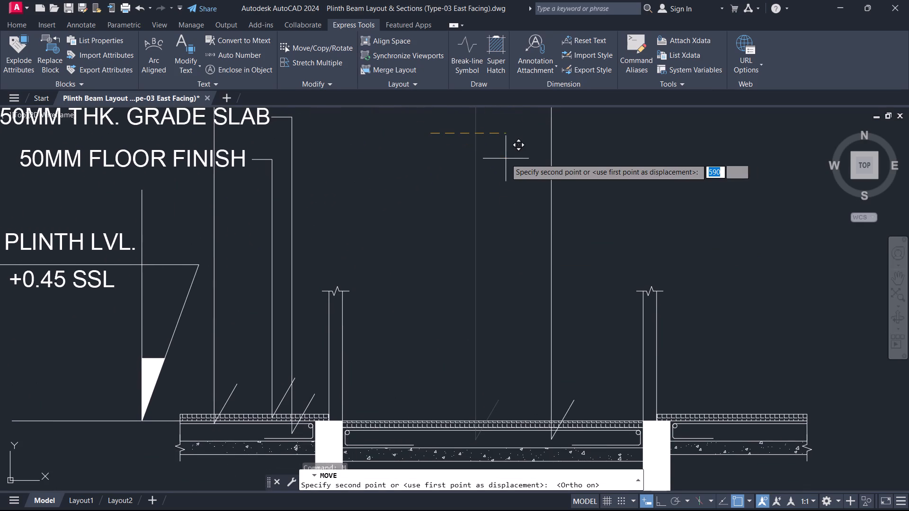
pyautogui.click(515, 163)
pyautogui.scroll(-2, 519, 167)
pyautogui.press('Escape')
# Move the copied 150MM THK. GRADE SLAB text down so it lines up with the leader's short horizontal end.
pyautogui.moveTo(520, 170); pyautogui.dragTo(540, 222, button='middle')
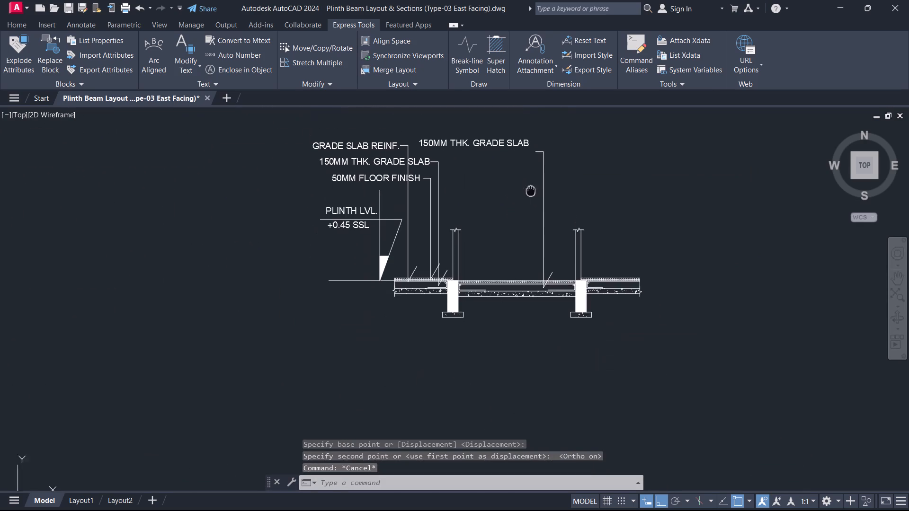
pyautogui.moveTo(540, 222); pyautogui.dragTo(552, 262, button='middle')
pyautogui.scroll(1, 540, 243)
pyautogui.click(538, 238)
pyautogui.click(507, 191)
pyautogui.scroll(2, 533, 226)
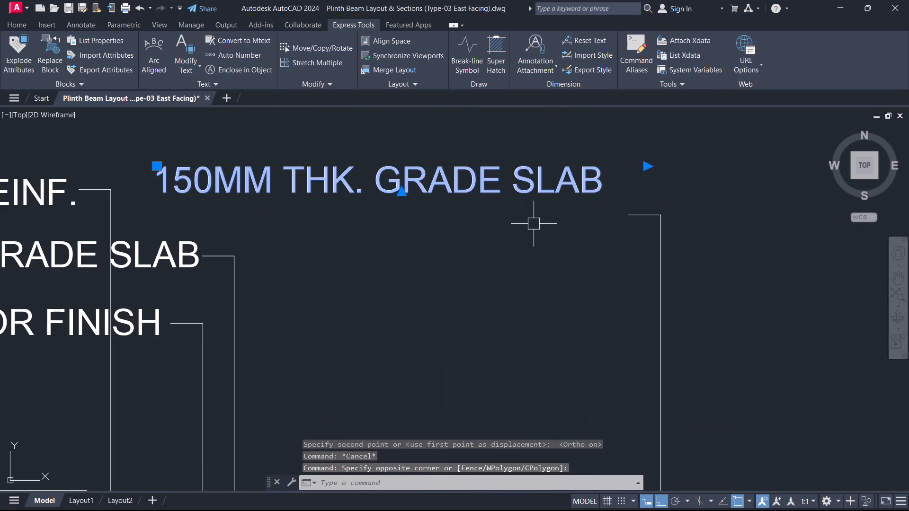
pyautogui.write('M')
pyautogui.press('space')
pyautogui.click(590, 178)
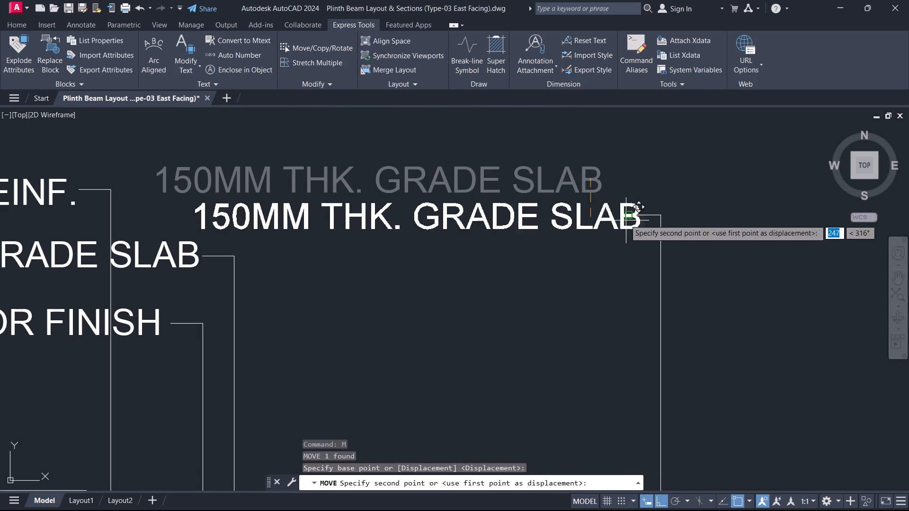
pyautogui.click(624, 214)
pyautogui.press('Escape')
# Move the copied 150MM THK. GRADE SLAB text slightly left, away from the end of its leader line.
pyautogui.scroll(1, 604, 221)
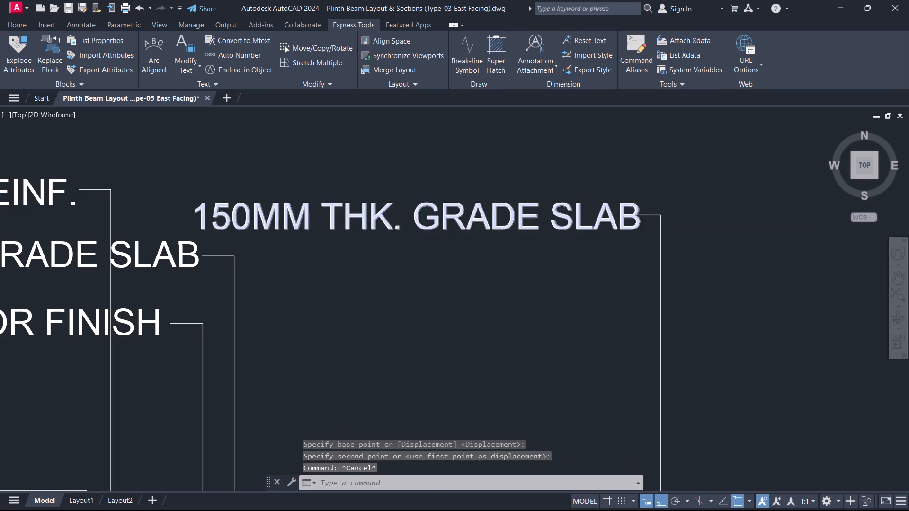
pyautogui.scroll(1, 604, 221)
pyautogui.click(605, 223)
pyautogui.write('M')
pyautogui.press('space')
pyautogui.click(605, 224)
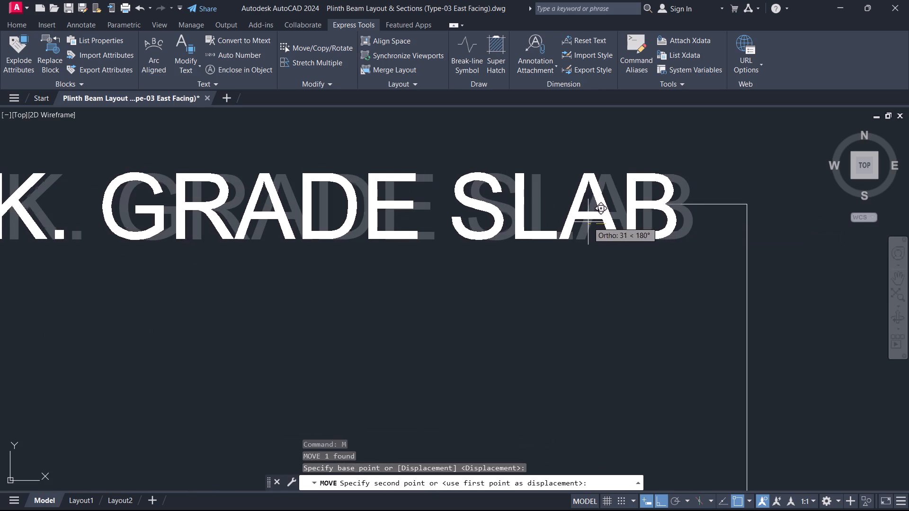
pyautogui.click(575, 220)
pyautogui.press('Escape')
pyautogui.scroll(-4, 631, 222)
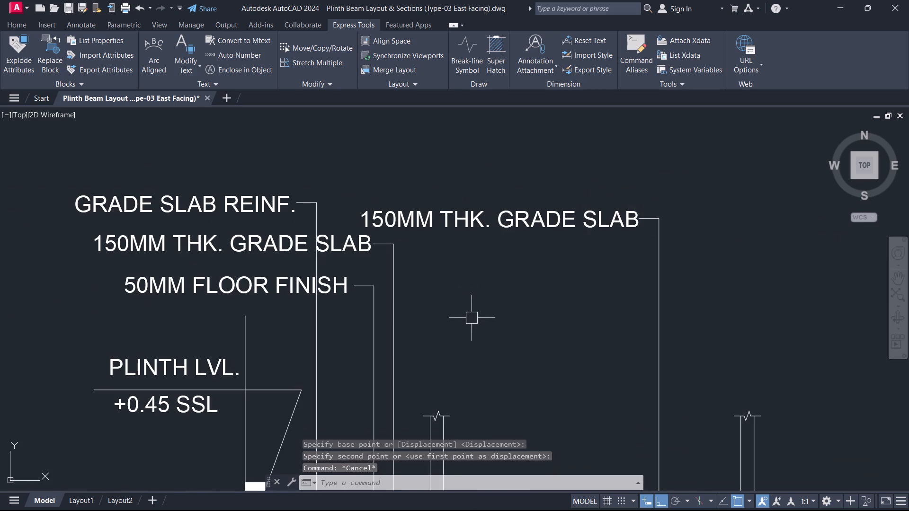
# Copy the GRADE SLAB REINF. text and its leader from Section 02-02, placing the leader tip on the middle slab's top bar with Ortho off.
pyautogui.moveTo(478, 331); pyautogui.dragTo(418, 313, button='middle')
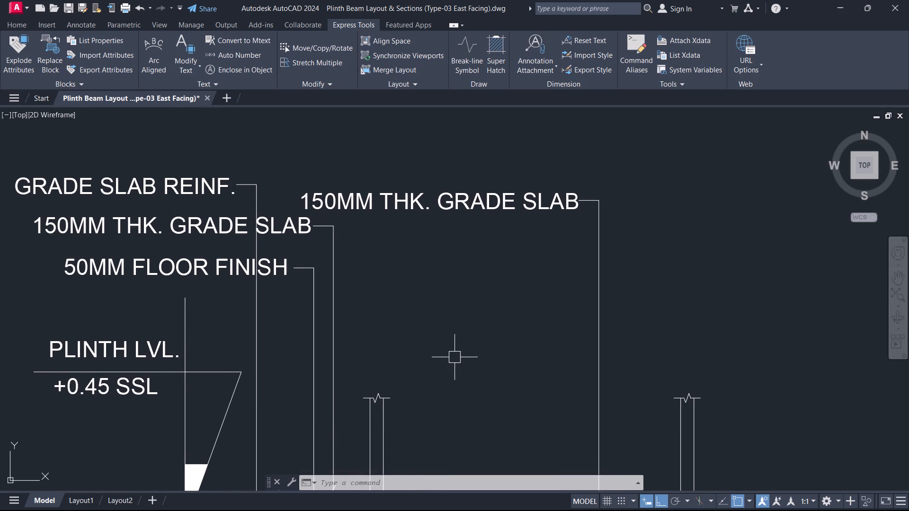
pyautogui.moveTo(520, 356); pyautogui.dragTo(553, 217, button='middle')
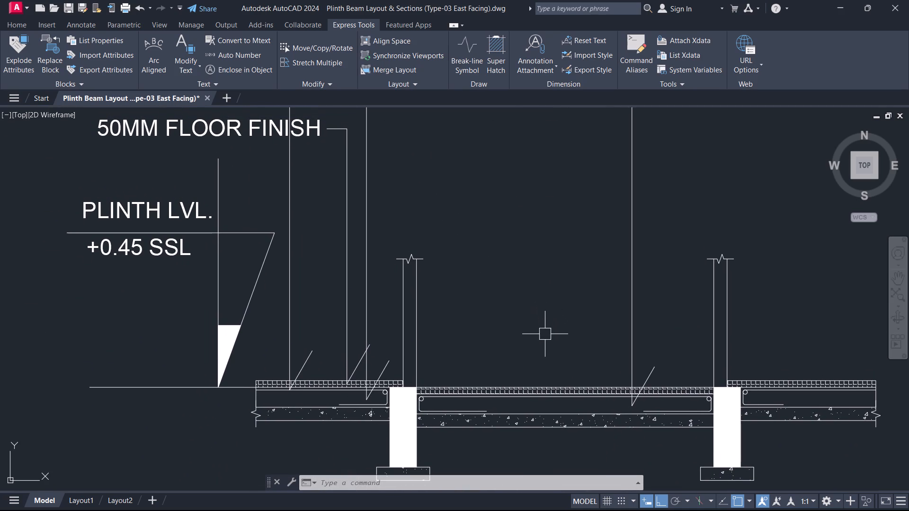
pyautogui.scroll(-5, 532, 256)
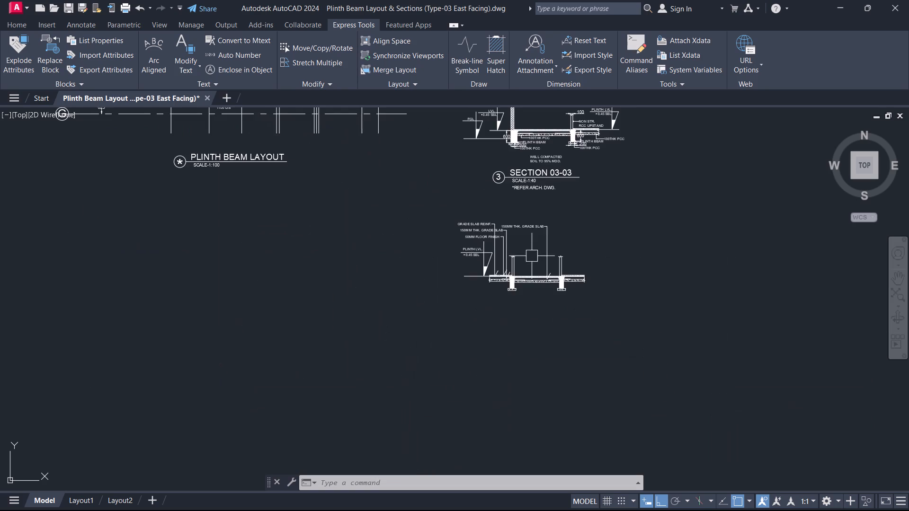
pyautogui.moveTo(526, 206); pyautogui.dragTo(488, 445, button='middle')
pyautogui.scroll(4, 513, 260)
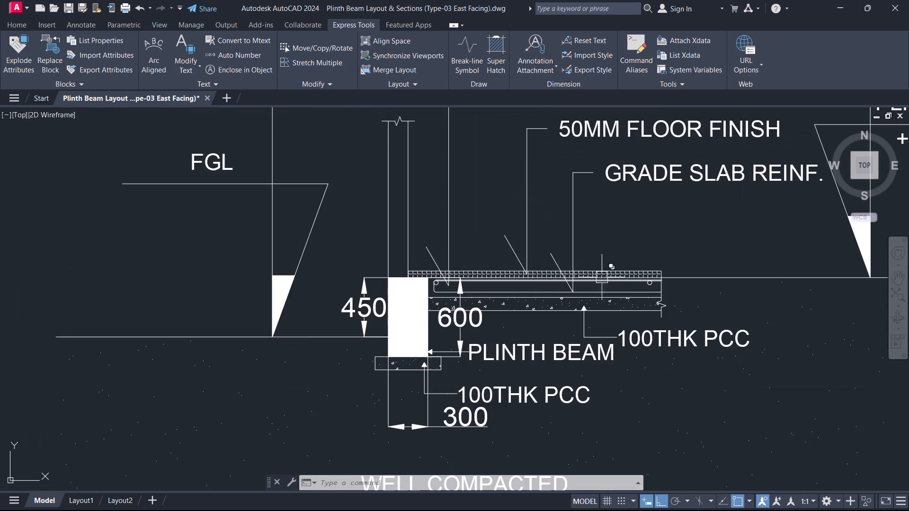
pyautogui.moveTo(620, 253); pyautogui.dragTo(615, 253)
pyautogui.click(541, 255)
pyautogui.moveTo(638, 189); pyautogui.dragTo(633, 189)
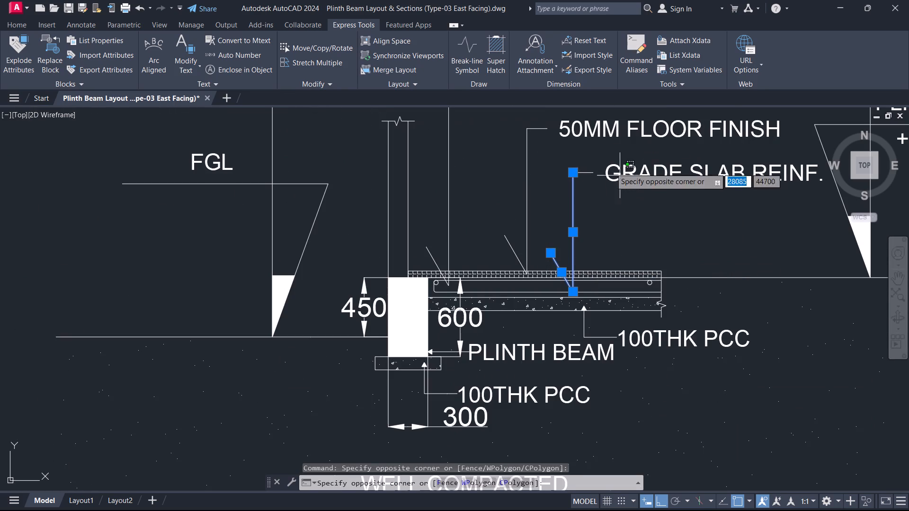
pyautogui.click(576, 157)
pyautogui.write('CO')
pyautogui.press('space')
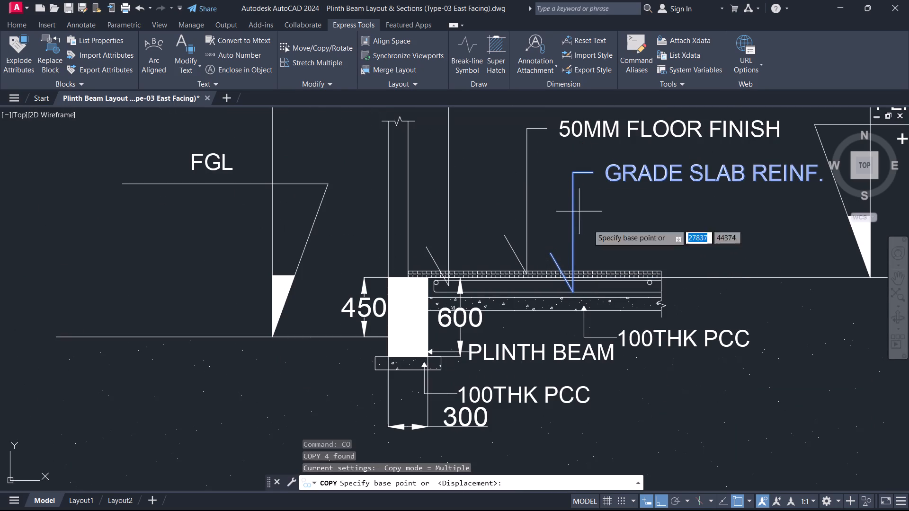
pyautogui.scroll(4, 574, 280)
pyautogui.click(536, 322)
pyautogui.scroll(-3, 538, 363)
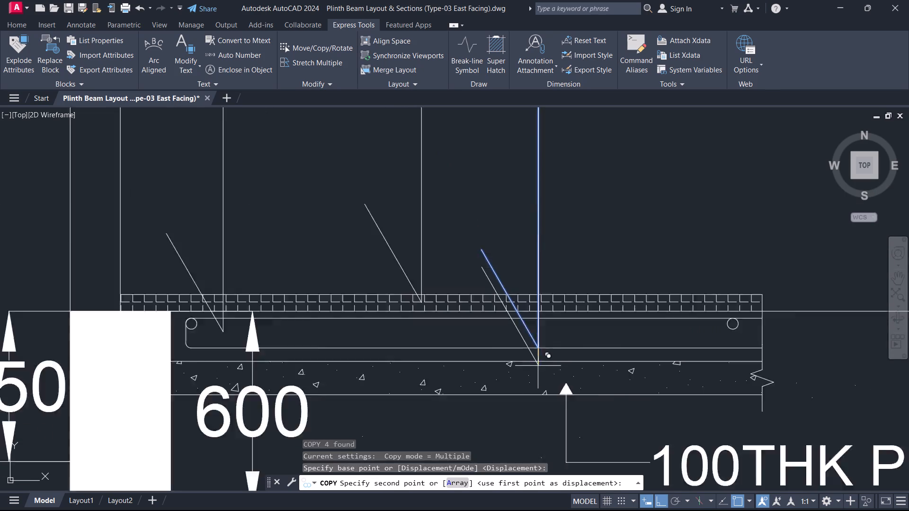
pyautogui.scroll(-3, 535, 368)
pyautogui.moveTo(565, 427); pyautogui.dragTo(605, 68, button='middle')
pyautogui.moveTo(534, 373); pyautogui.dragTo(530, 292, button='middle')
pyautogui.press('F8')
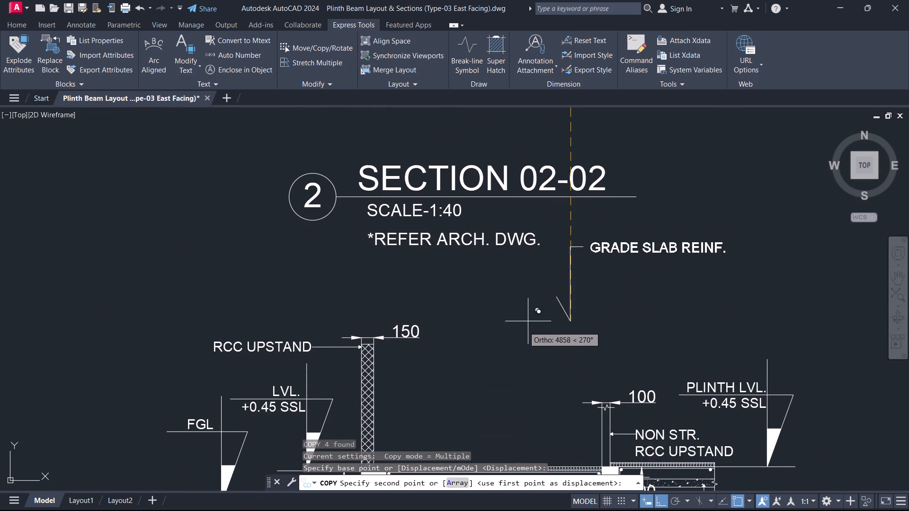
pyautogui.moveTo(517, 384); pyautogui.dragTo(560, 122, button='middle')
pyautogui.scroll(-3, 572, 286)
pyautogui.scroll(5, 531, 404)
pyautogui.moveTo(576, 433); pyautogui.dragTo(472, 348, button='middle')
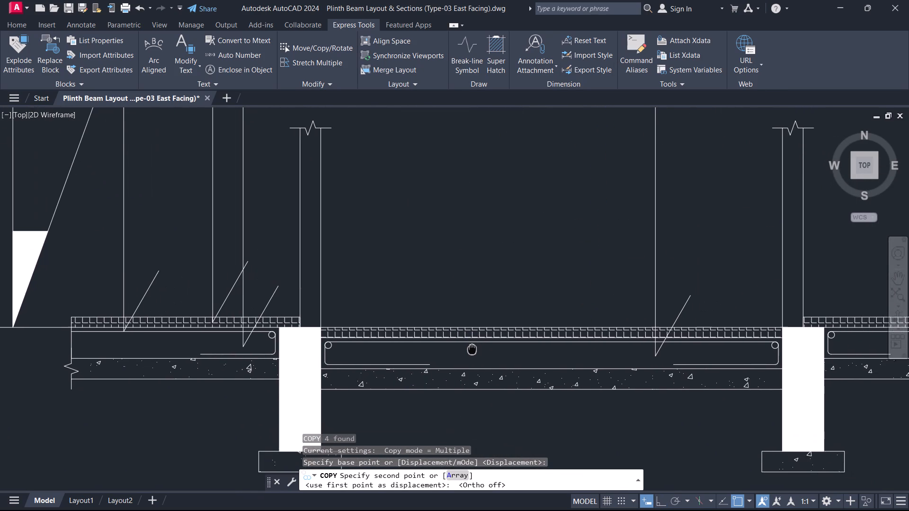
pyautogui.moveTo(472, 348); pyautogui.dragTo(469, 347, button='middle')
pyautogui.scroll(2, 469, 347)
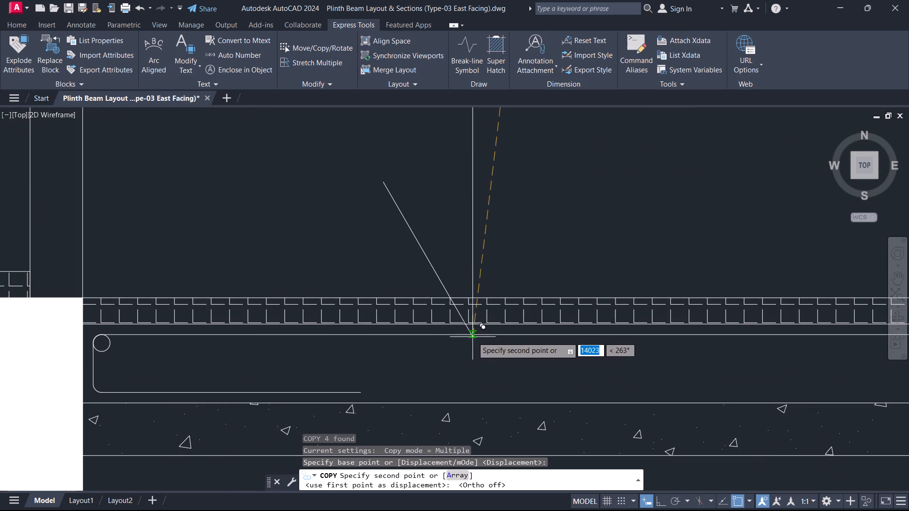
pyautogui.click(472, 337)
pyautogui.press('Escape')
# Move the copied GRADE SLAB REINF. text and its short horizontal leader line straight up about 497 with Ortho on.
pyautogui.scroll(-6, 500, 291)
pyautogui.scroll(4, 571, 210)
pyautogui.scroll(-1, 534, 305)
pyautogui.moveTo(534, 305); pyautogui.dragTo(523, 216, button='middle')
pyautogui.scroll(1, 473, 320)
pyautogui.moveTo(473, 321); pyautogui.dragTo(470, 312)
pyautogui.click(464, 273)
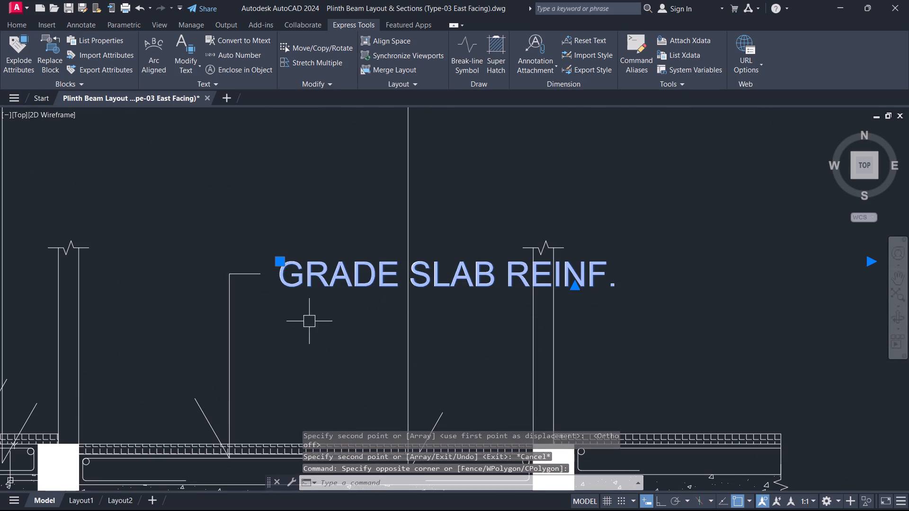
pyautogui.moveTo(305, 322); pyautogui.dragTo(287, 306)
pyautogui.click(241, 240)
pyautogui.press('m')
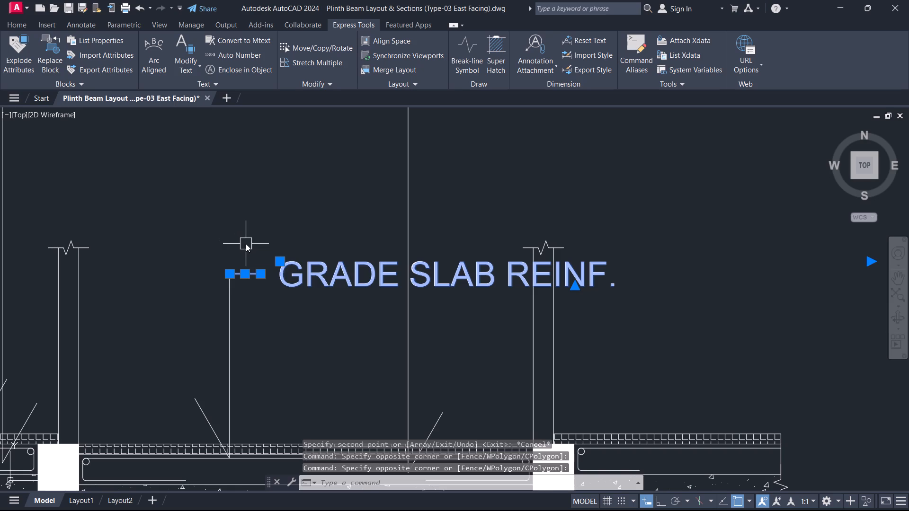
pyautogui.press('space')
pyautogui.click(229, 271)
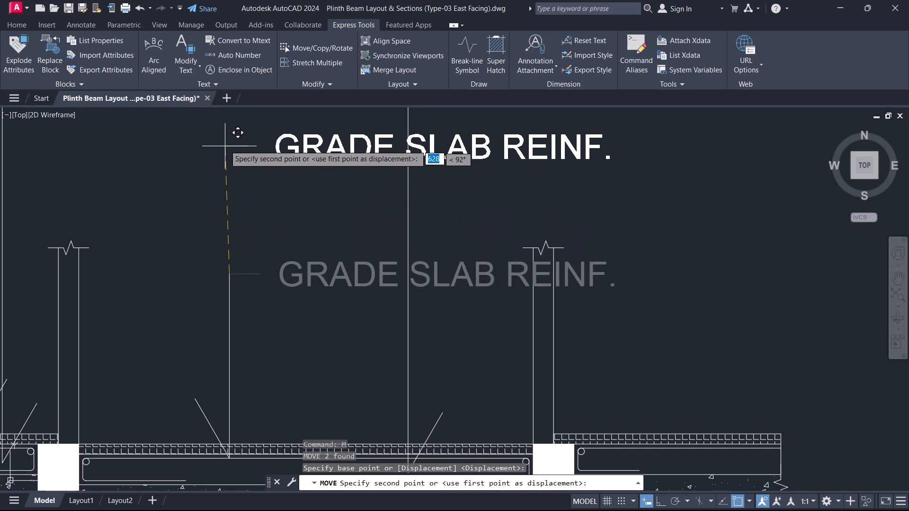
pyautogui.press('F8')
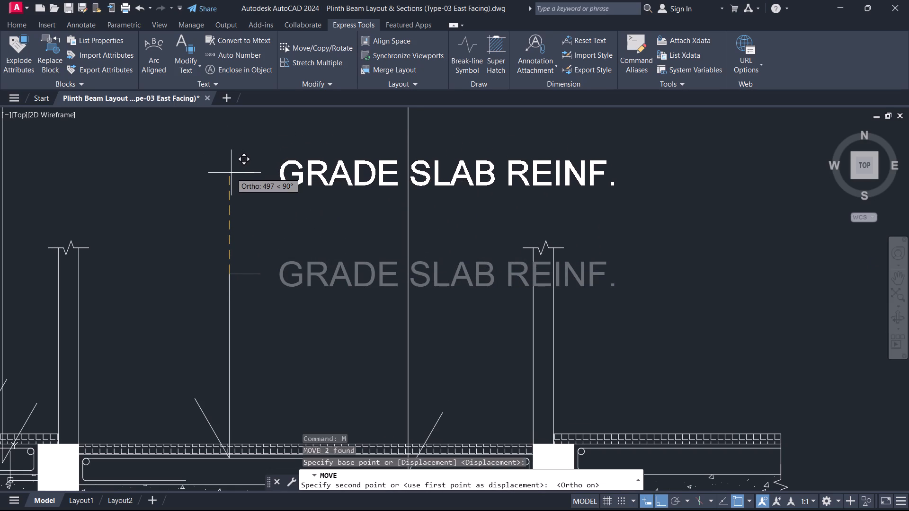
pyautogui.click(231, 173)
pyautogui.press('Escape')
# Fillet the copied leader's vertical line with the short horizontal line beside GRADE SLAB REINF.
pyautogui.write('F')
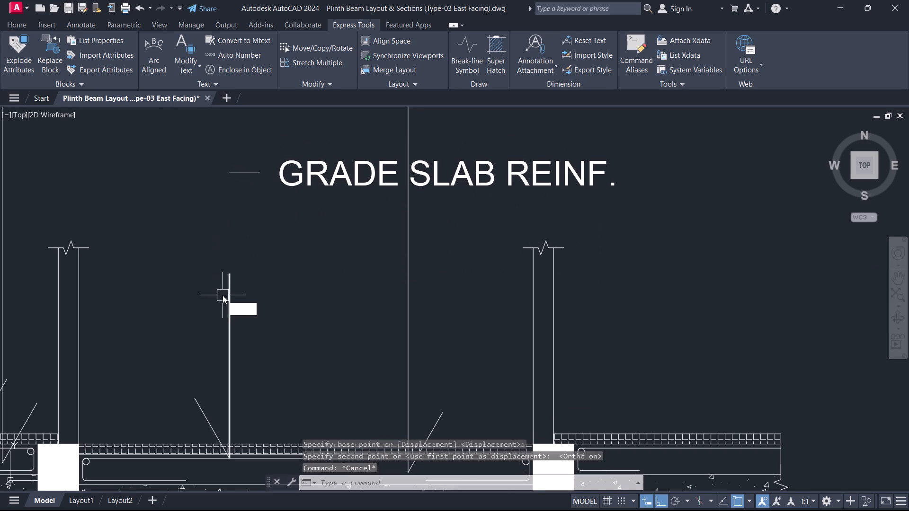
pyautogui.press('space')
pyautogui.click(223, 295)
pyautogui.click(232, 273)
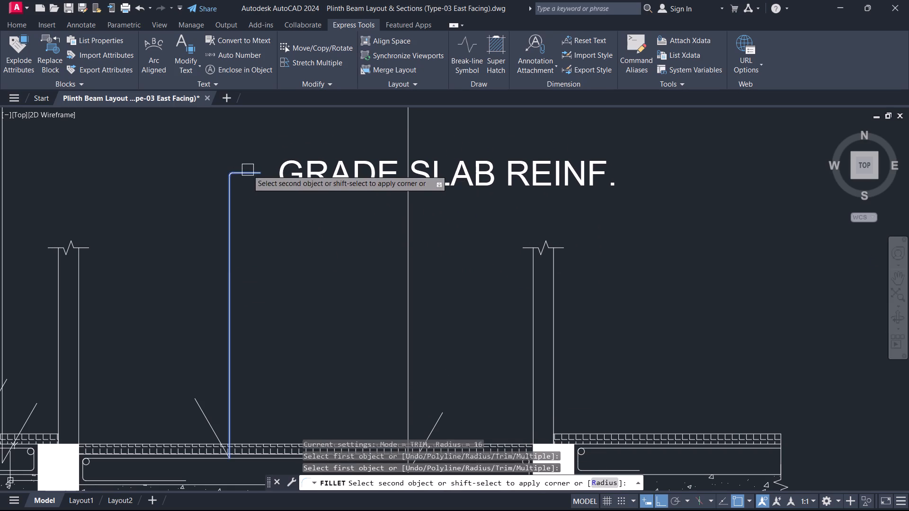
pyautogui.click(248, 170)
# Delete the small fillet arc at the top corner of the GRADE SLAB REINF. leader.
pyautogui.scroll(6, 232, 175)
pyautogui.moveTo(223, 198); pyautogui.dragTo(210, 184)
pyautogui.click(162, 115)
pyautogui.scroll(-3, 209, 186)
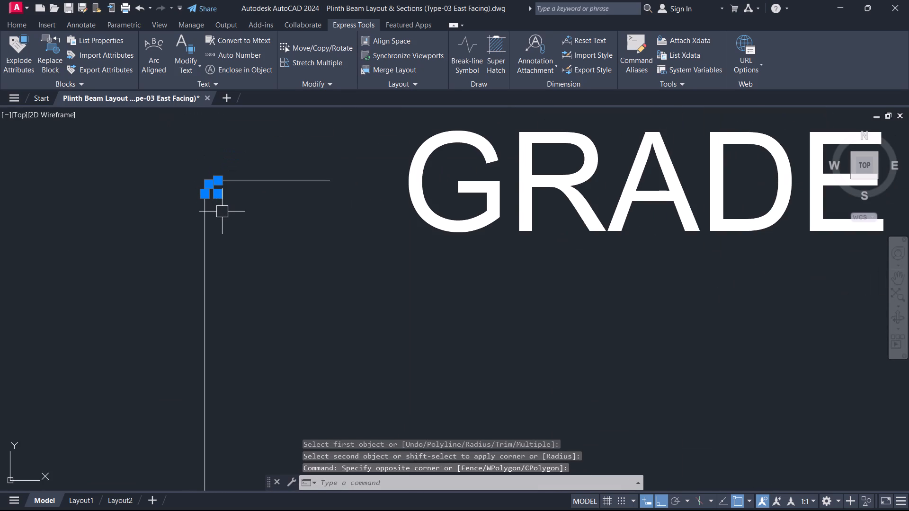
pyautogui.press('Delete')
# Stretch the free end of the short horizontal leader line left, past the vertical leader line.
pyautogui.click(242, 179)
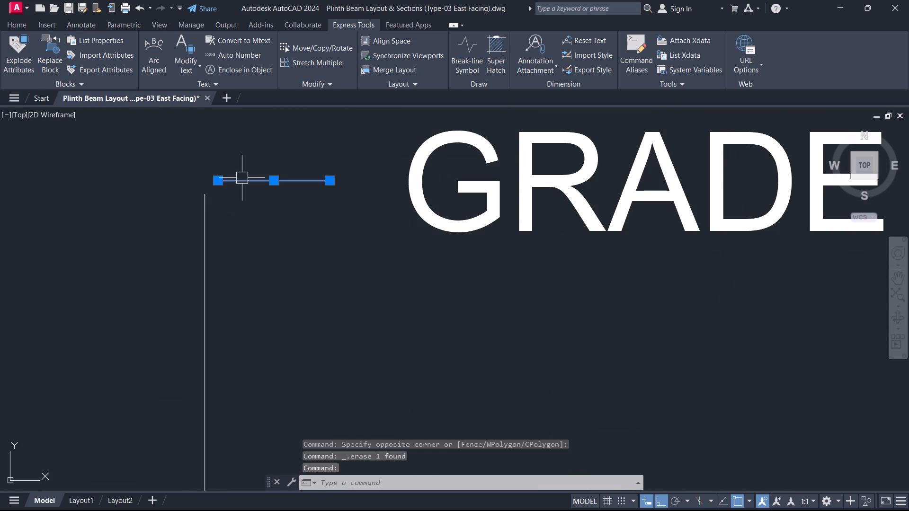
pyautogui.click(217, 181)
pyautogui.click(166, 169)
pyautogui.press('Escape')
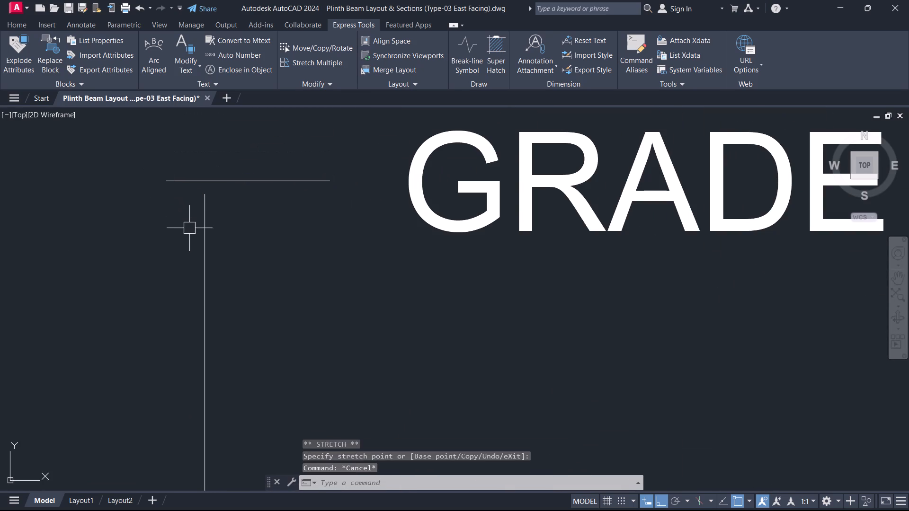
# Extend the vertical leader line up to the short horizontal line beside GRADE SLAB REINF.
pyautogui.write('EX')
pyautogui.press('space')
pyautogui.moveTo(250, 258); pyautogui.dragTo(240, 255)
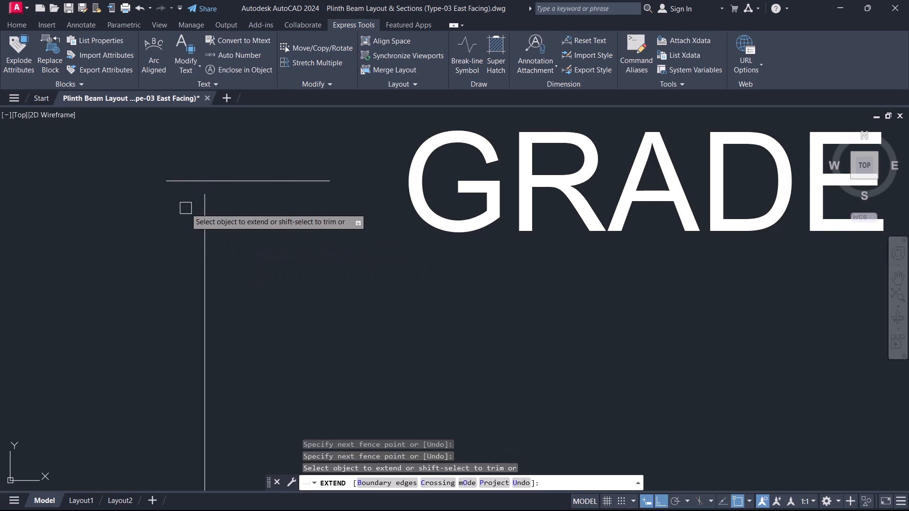
pyautogui.click(186, 208)
pyautogui.click(260, 209)
pyautogui.press('Escape')
# Trim the part of the horizontal leader line that overhangs left of the vertical line, leaving a square corner.
pyautogui.write('TR')
pyautogui.press('space')
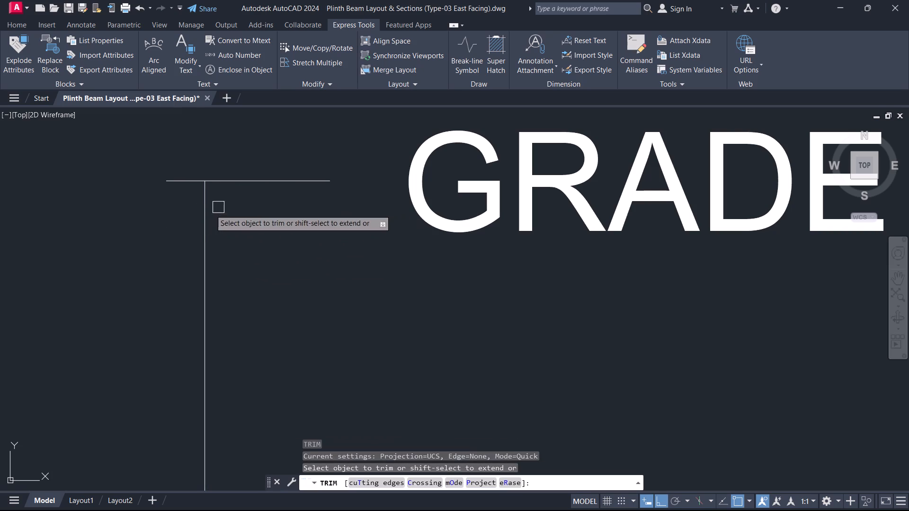
pyautogui.moveTo(179, 219); pyautogui.dragTo(200, 155)
pyautogui.press('Escape')
pyautogui.scroll(-5, 189, 187)
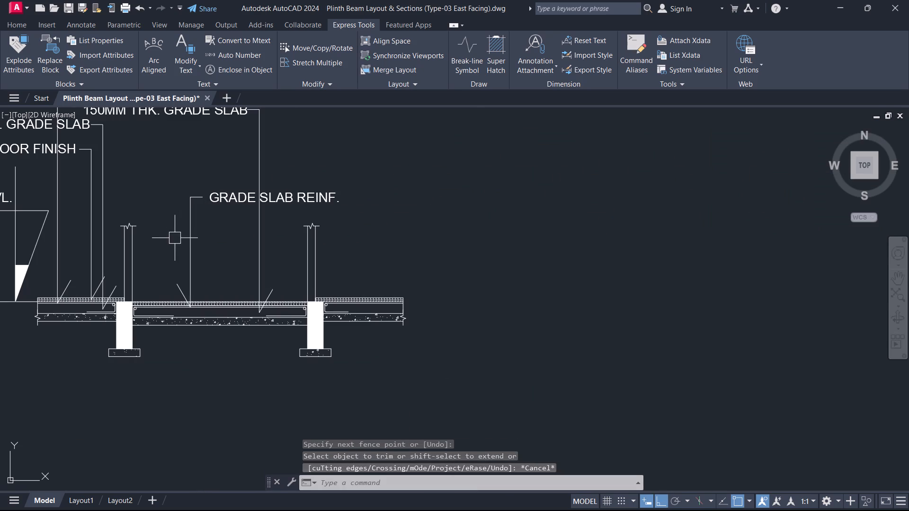
# Copy the 50MM FLOOR FINISH text and its leader from Section 02-02 straight down onto the middle slab's floor finish, beside the right-hand plinth beam.
pyautogui.moveTo(182, 282); pyautogui.dragTo(219, 251, button='middle')
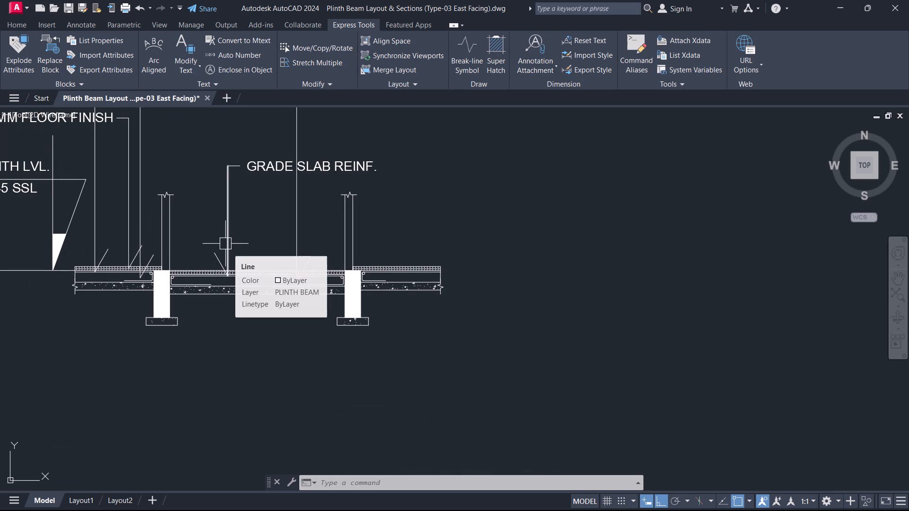
pyautogui.scroll(-3, 248, 282)
pyautogui.scroll(1, 198, 226)
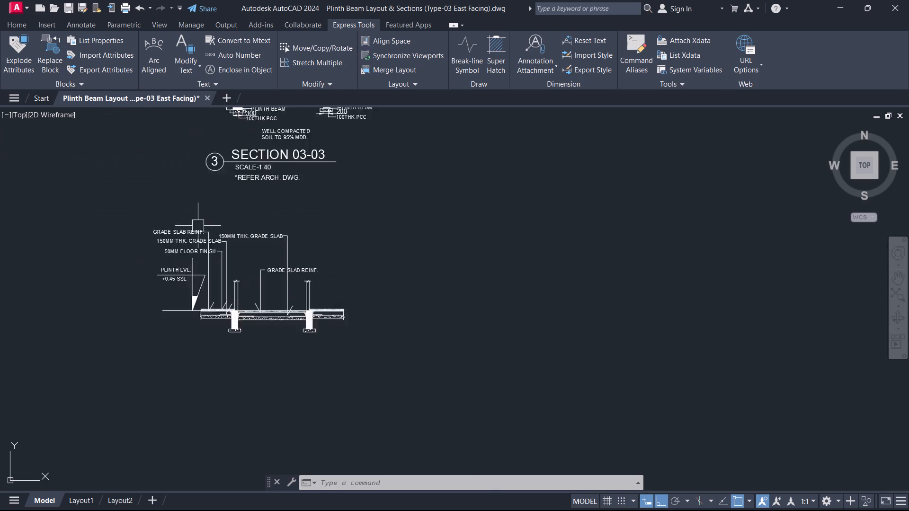
pyautogui.scroll(2, 198, 226)
pyautogui.moveTo(300, 205); pyautogui.dragTo(279, 315, button='middle')
pyautogui.scroll(-3, 307, 183)
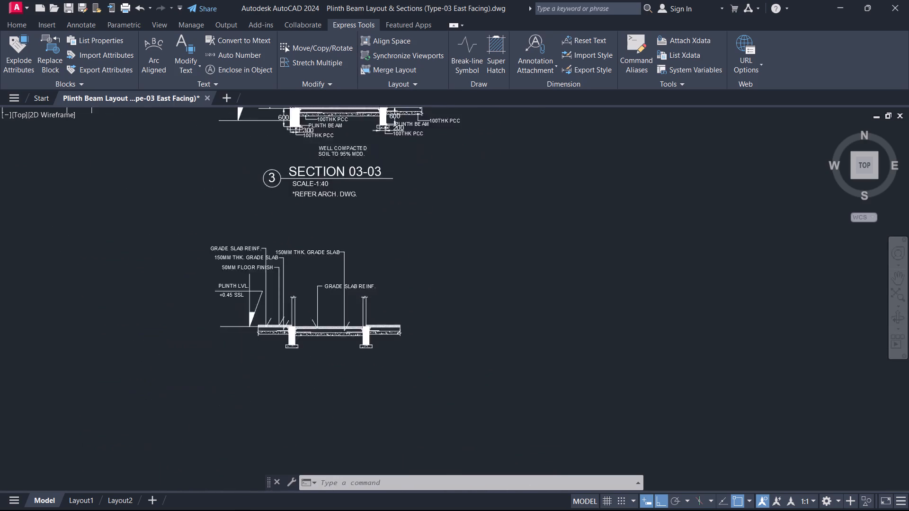
pyautogui.moveTo(307, 183); pyautogui.dragTo(320, 293, button='middle')
pyautogui.scroll(3, 368, 217)
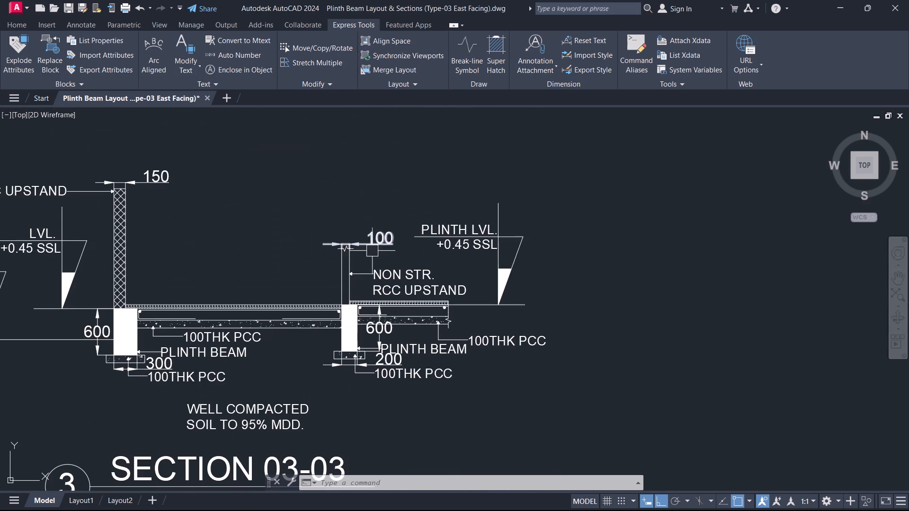
pyautogui.scroll(-2, 346, 234)
pyautogui.moveTo(346, 234); pyautogui.dragTo(384, 398, button='middle')
pyautogui.scroll(2, 398, 313)
pyautogui.moveTo(383, 240); pyautogui.dragTo(382, 240, button='middle')
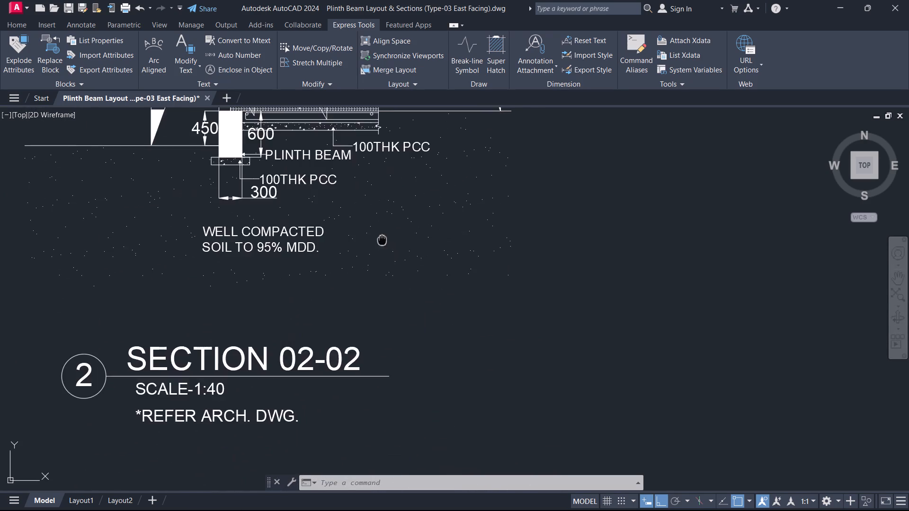
pyautogui.moveTo(382, 240); pyautogui.dragTo(365, 485, button='middle')
pyautogui.scroll(1, 315, 277)
pyautogui.moveTo(315, 277); pyautogui.dragTo(326, 292, button='middle')
pyautogui.scroll(1, 325, 291)
pyautogui.moveTo(322, 295); pyautogui.dragTo(309, 291)
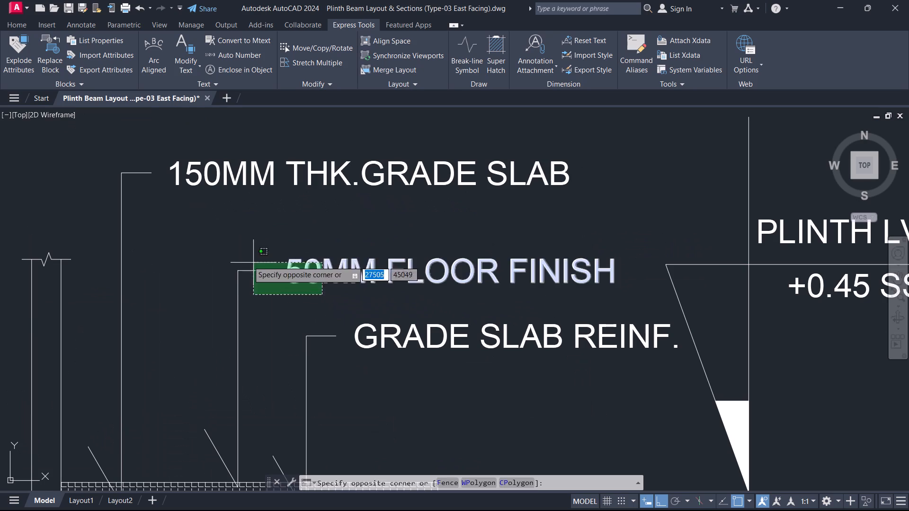
pyautogui.click(230, 256)
pyautogui.moveTo(246, 354); pyautogui.dragTo(434, 132, button='middle')
pyautogui.moveTo(458, 222); pyautogui.dragTo(451, 224)
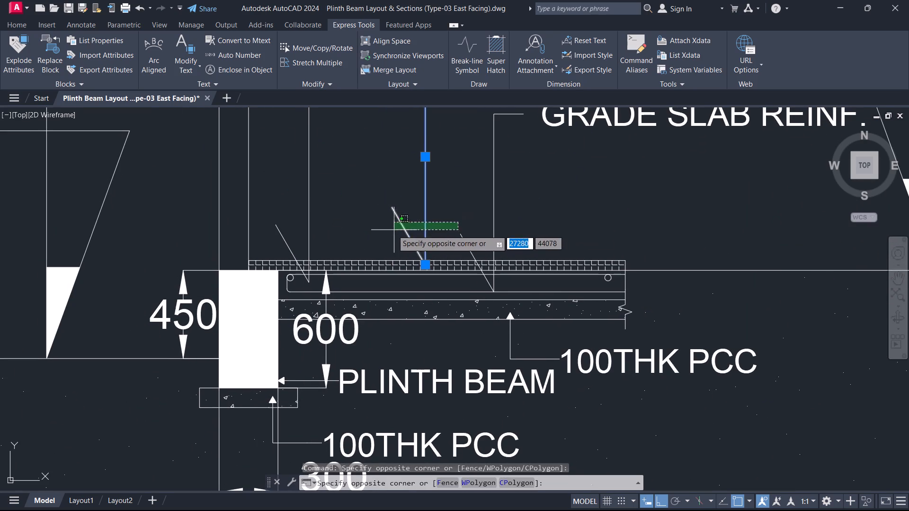
pyautogui.click(369, 226)
pyautogui.press('c')
pyautogui.write('O')
pyautogui.press('space')
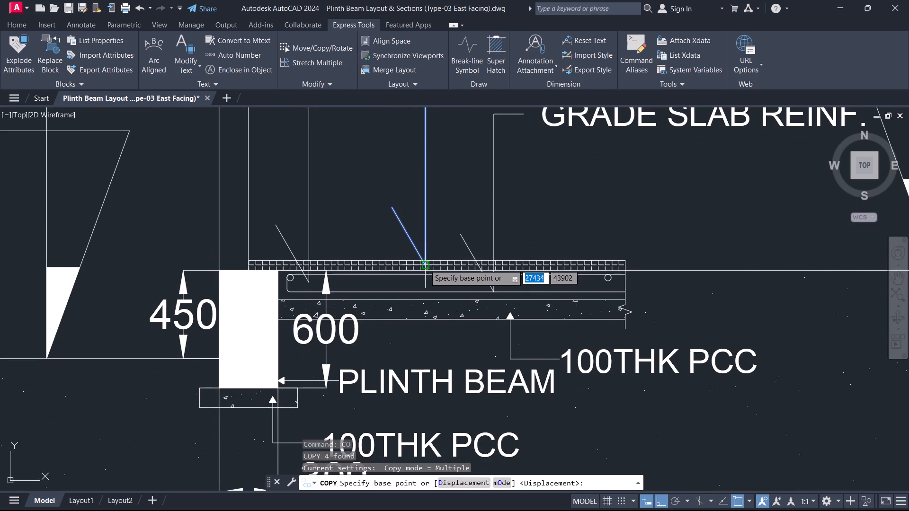
pyautogui.scroll(3, 426, 268)
pyautogui.click(417, 260)
pyautogui.scroll(-4, 419, 285)
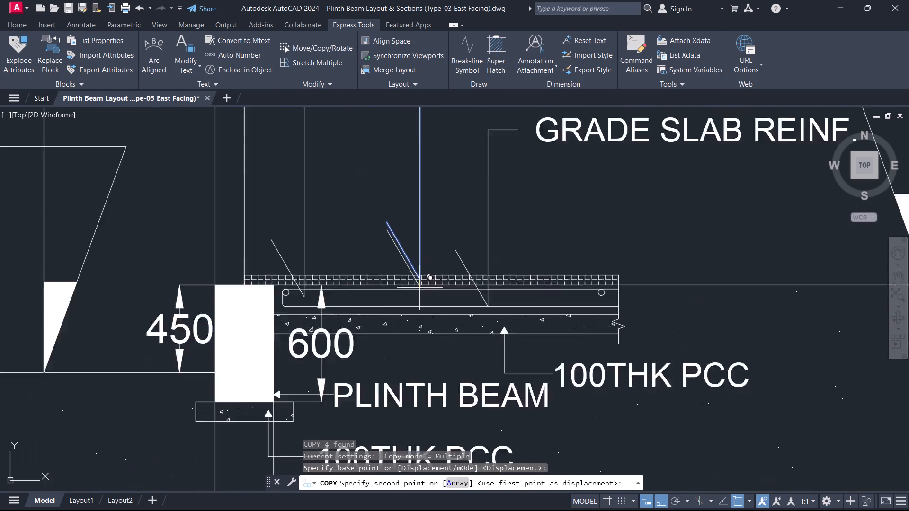
pyautogui.scroll(-3, 421, 290)
pyautogui.moveTo(455, 332); pyautogui.dragTo(505, 0, button='middle')
pyautogui.scroll(1, 455, 332)
pyautogui.moveTo(447, 361); pyautogui.dragTo(458, 20, button='middle')
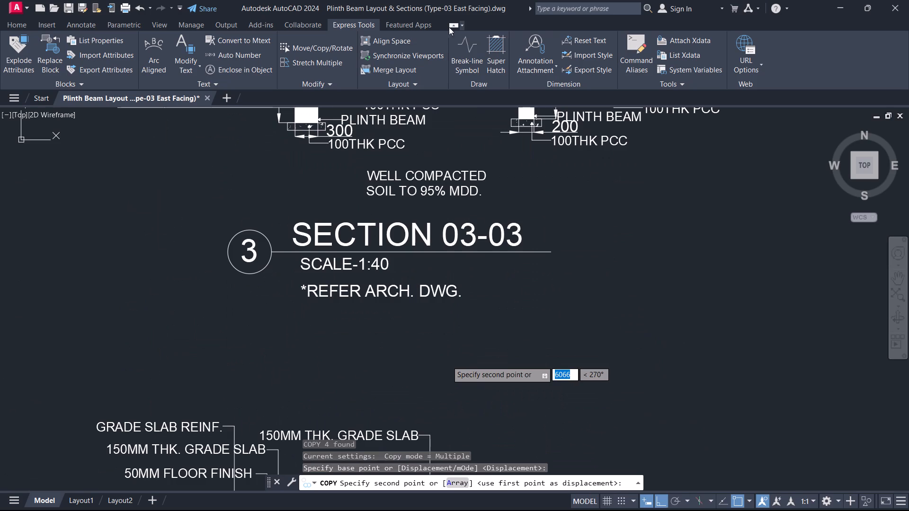
pyautogui.scroll(-1, 423, 285)
pyautogui.moveTo(432, 318); pyautogui.dragTo(426, 195, button='middle')
pyautogui.moveTo(425, 191); pyautogui.dragTo(429, 169, button='middle')
pyautogui.scroll(1, 437, 302)
pyautogui.scroll(2, 401, 352)
pyautogui.moveTo(401, 352); pyautogui.dragTo(404, 151, button='middle')
pyautogui.scroll(2, 378, 181)
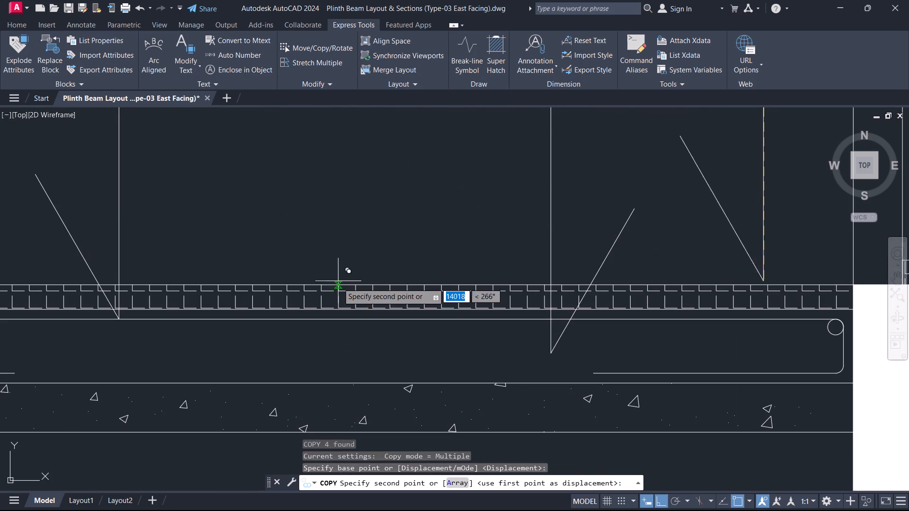
pyautogui.click(337, 294)
pyautogui.scroll(-5, 355, 275)
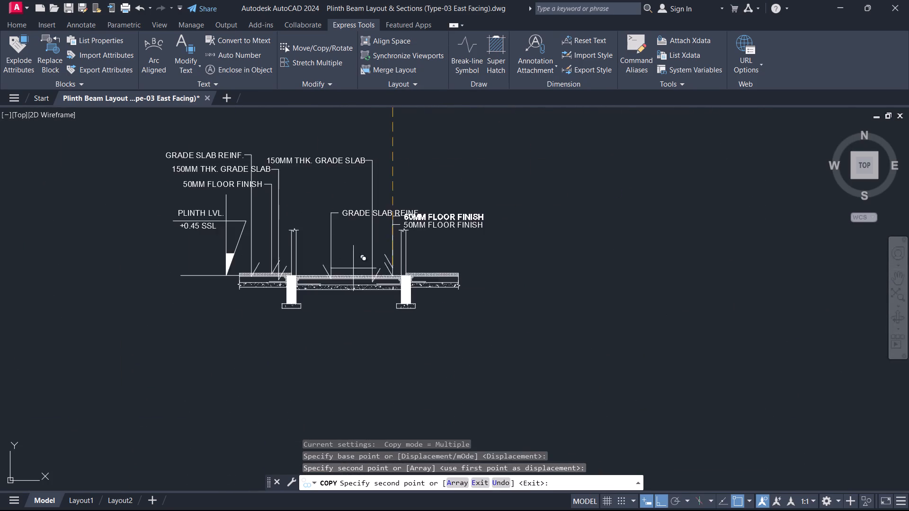
pyautogui.scroll(5, 395, 238)
pyautogui.press('Escape')
pyautogui.scroll(-2, 419, 211)
pyautogui.middleClick(419, 208)
pyautogui.scroll(-1, 419, 208)
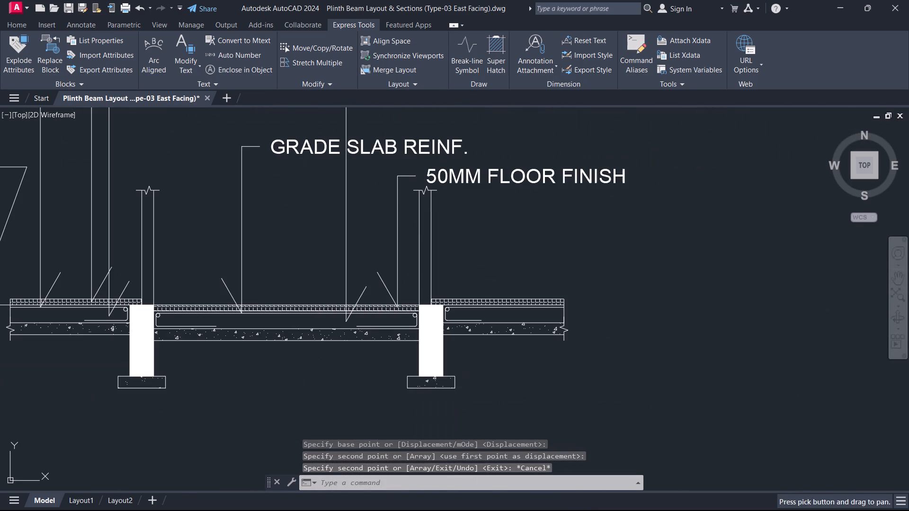
# Mirror the left slab's three leaders with their GRADE SLAB REINF., 150MM THK. GRADE SLAB and 50MM FLOOR FINISH labels about the middle slab's vertical centreline, keeping the originals.
pyautogui.scroll(-2, 444, 247)
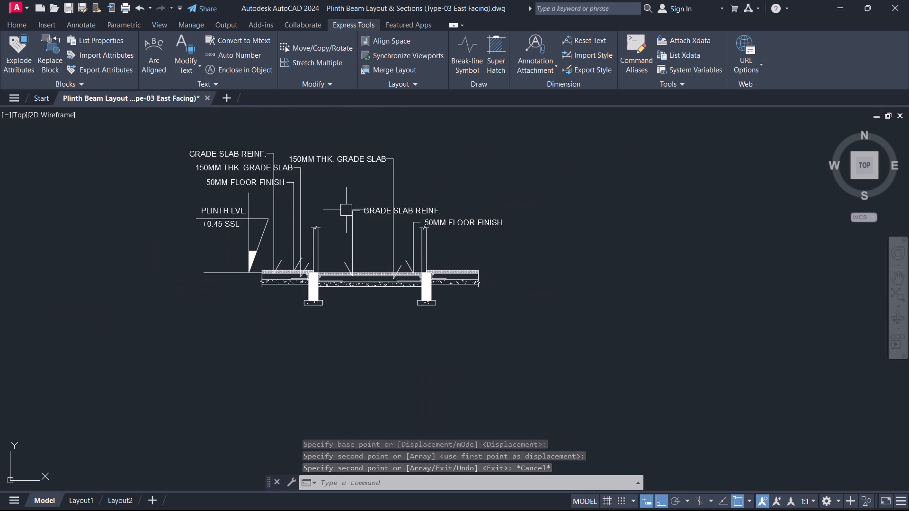
pyautogui.scroll(1, 399, 237)
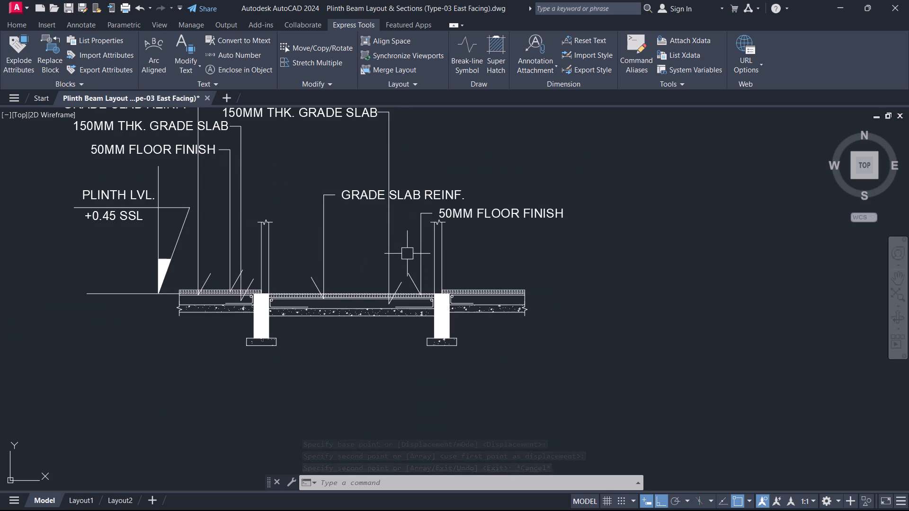
pyautogui.scroll(-1, 386, 278)
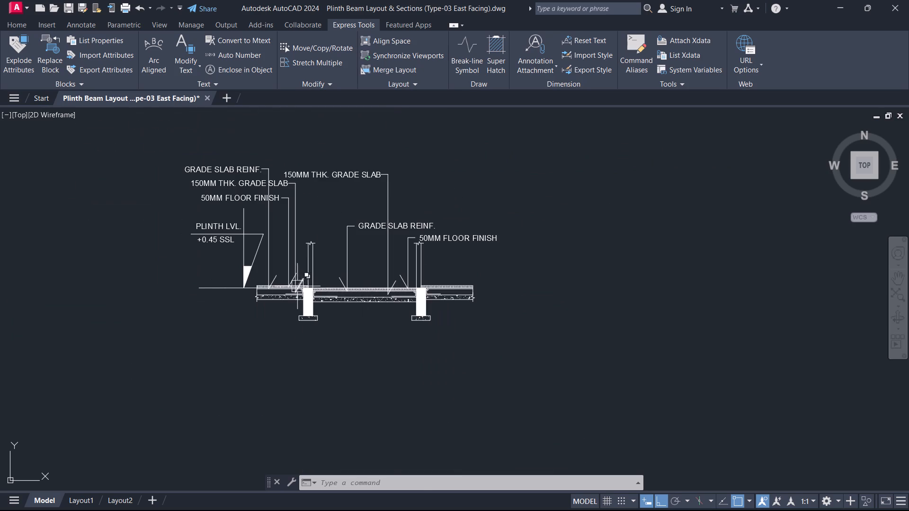
pyautogui.scroll(5, 296, 285)
pyautogui.click(401, 268)
pyautogui.press('Escape')
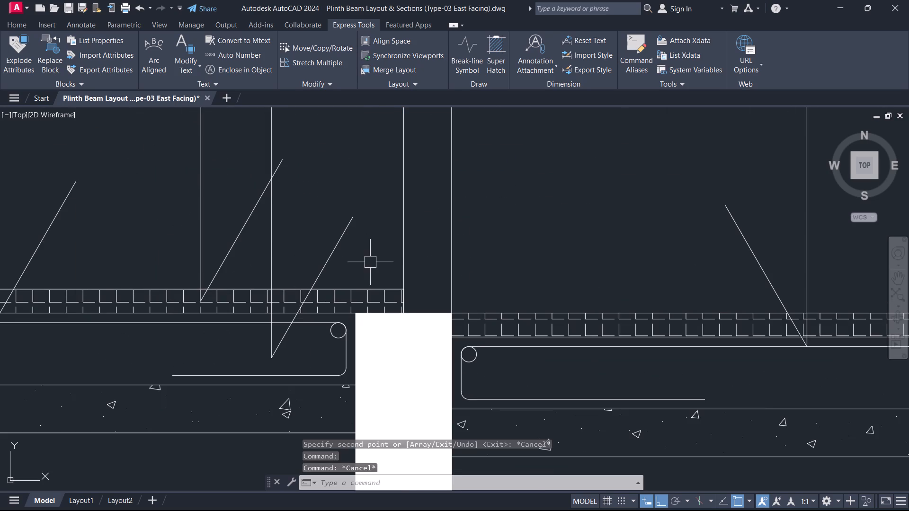
pyautogui.click(370, 262)
pyautogui.scroll(-1, 0, 184)
pyautogui.moveTo(0, 184); pyautogui.dragTo(401, 268, button='middle')
pyautogui.click(379, 259)
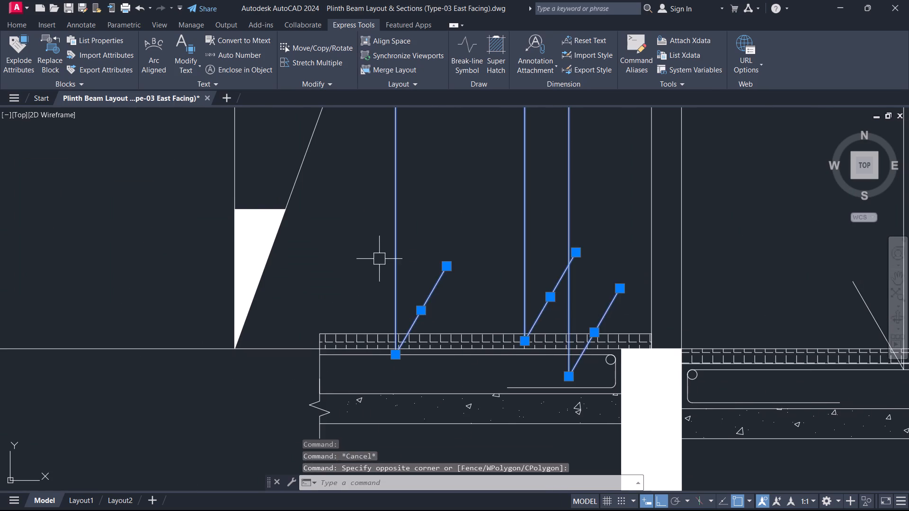
pyautogui.scroll(-3, 403, 238)
pyautogui.moveTo(417, 233); pyautogui.dragTo(382, 471, button='middle')
pyautogui.scroll(3, 398, 399)
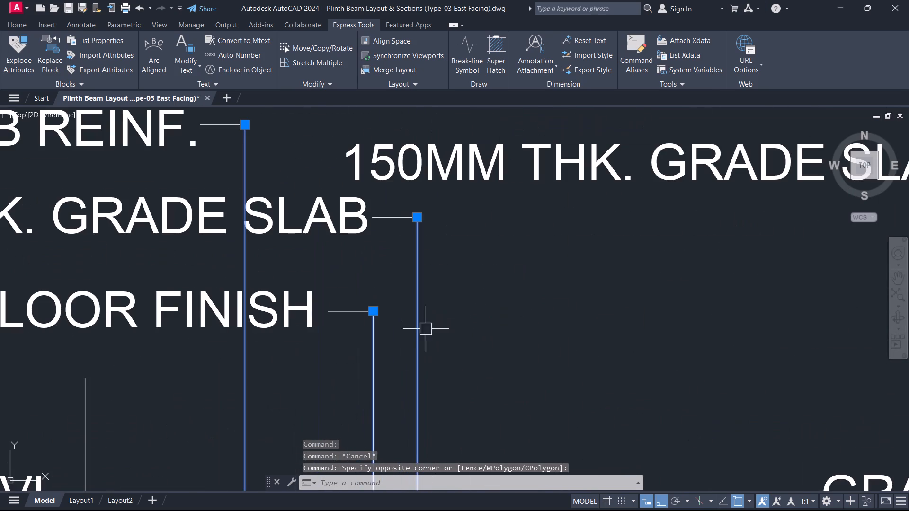
pyautogui.moveTo(463, 358); pyautogui.dragTo(451, 351)
pyautogui.click(231, 212)
pyautogui.scroll(-3, 187, 247)
pyautogui.moveTo(187, 247); pyautogui.dragTo(268, 285, button='middle')
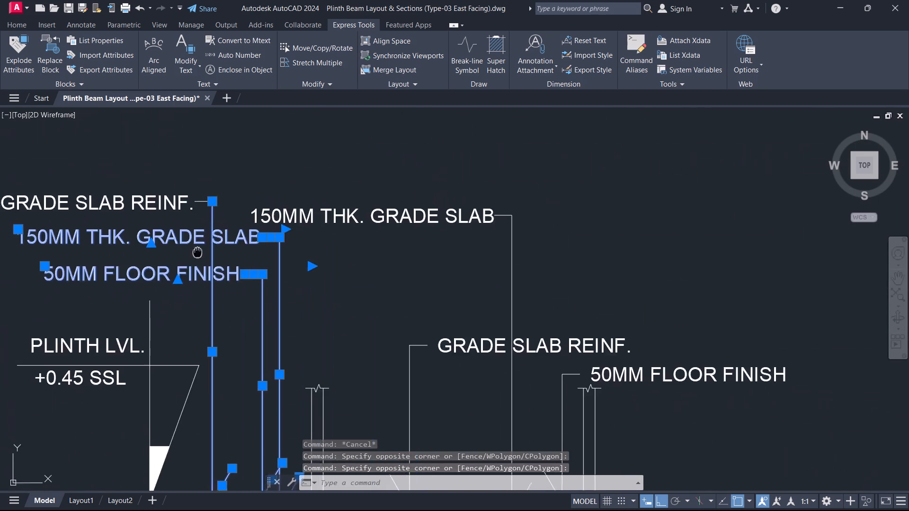
pyautogui.moveTo(268, 285); pyautogui.dragTo(433, 337, button='middle')
pyautogui.scroll(2, 426, 326)
pyautogui.scroll(1, 458, 295)
pyautogui.click(486, 276)
pyautogui.click(193, 133)
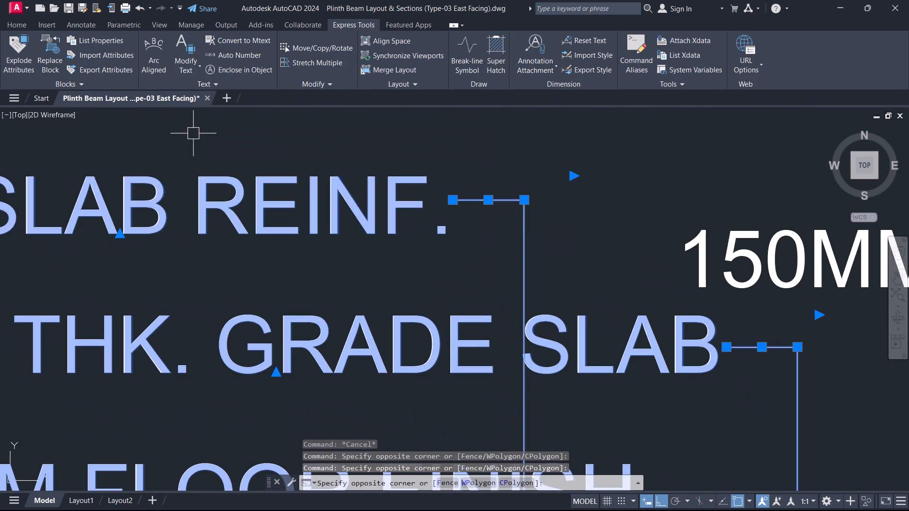
pyautogui.scroll(-4, 215, 167)
pyautogui.scroll(1, 429, 370)
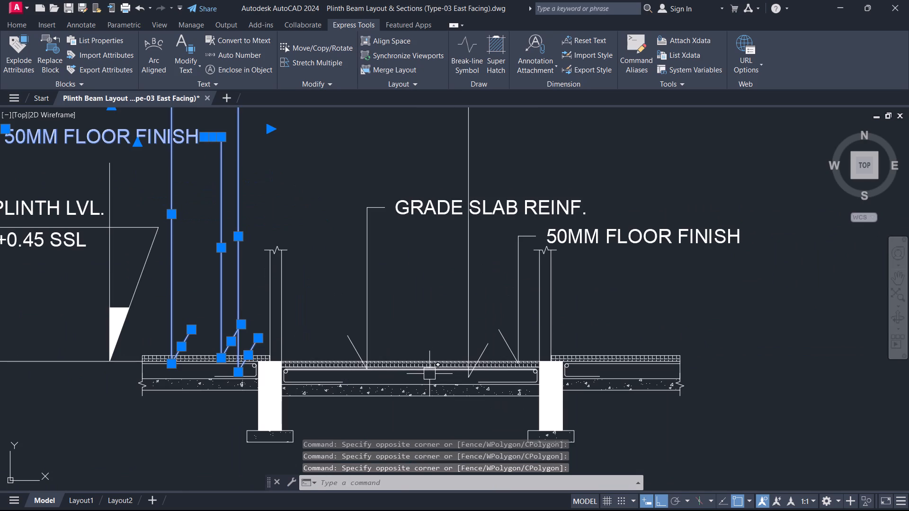
pyautogui.write('MI')
pyautogui.press('space')
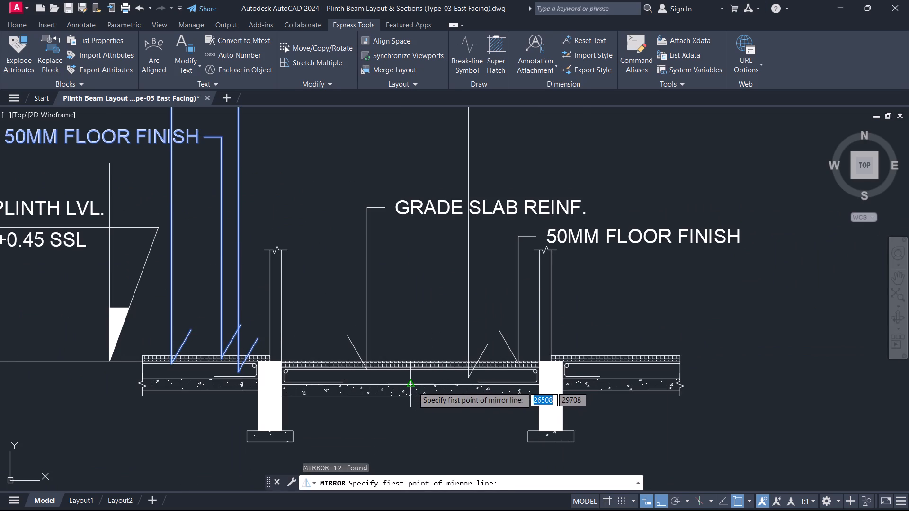
pyautogui.click(413, 387)
pyautogui.click(411, 330)
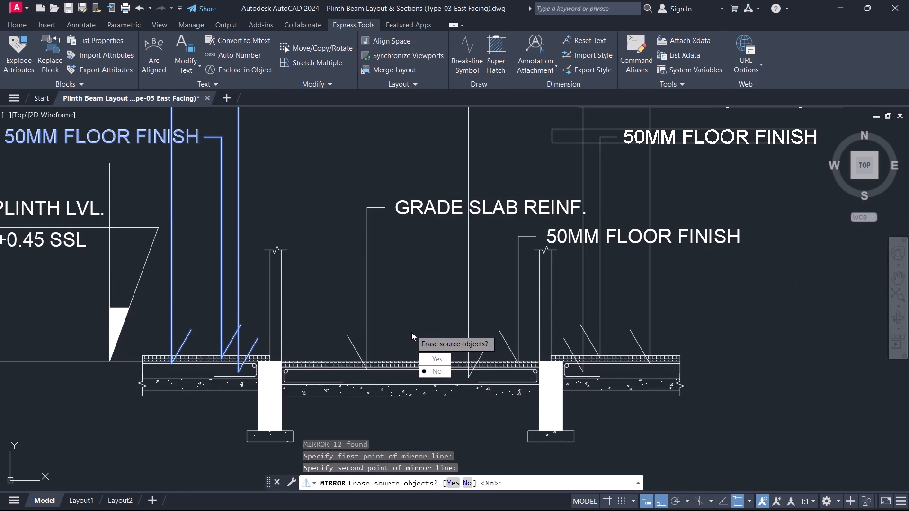
pyautogui.moveTo(426, 370); pyautogui.dragTo(411, 330)
pyautogui.press('Escape')
# Examine the mirrored leaders and labels over the right-hand slab and the plinth beams and footings of the section.
pyautogui.scroll(-1, 663, 238)
pyautogui.moveTo(663, 238); pyautogui.dragTo(391, 268, button='middle')
pyautogui.scroll(1, 339, 279)
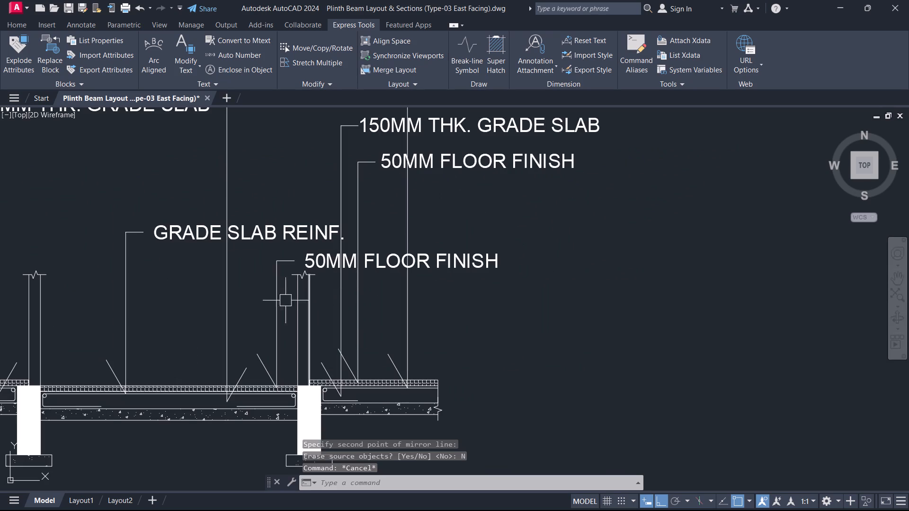
pyautogui.moveTo(194, 366); pyautogui.dragTo(367, 294, button='middle')
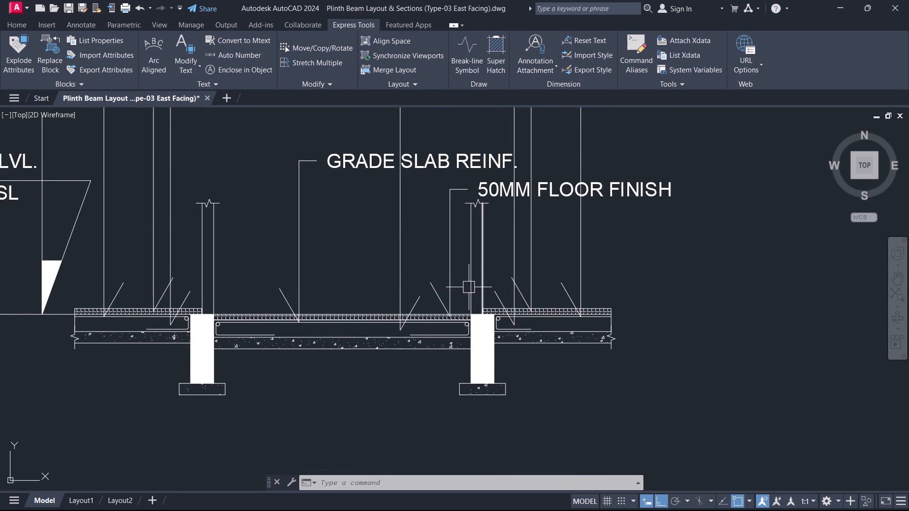
pyautogui.scroll(-2, 468, 288)
pyautogui.scroll(1, 356, 326)
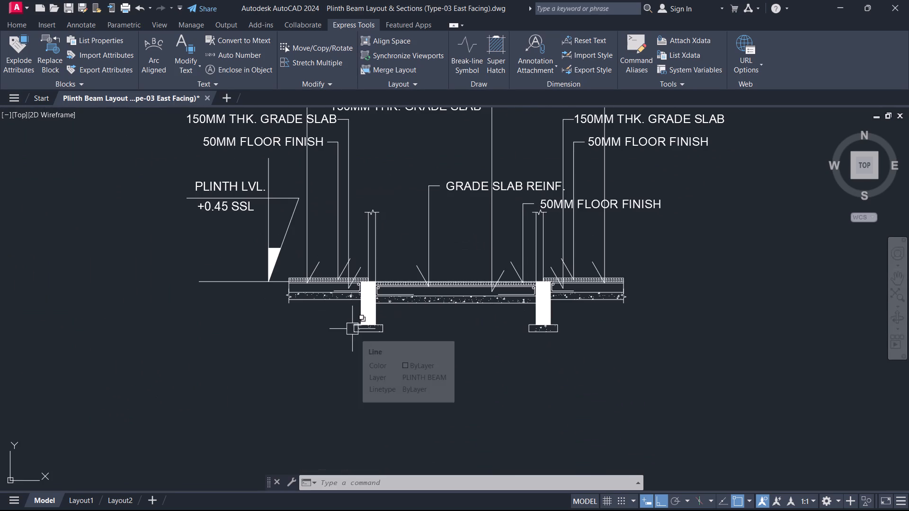
pyautogui.scroll(1, 436, 321)
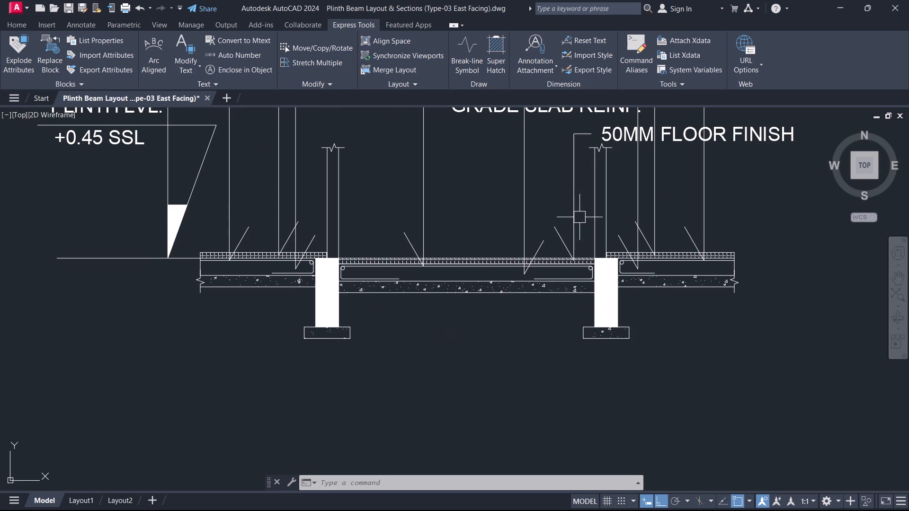
pyautogui.scroll(-1, 579, 217)
pyautogui.moveTo(579, 217); pyautogui.dragTo(467, 361, button='middle')
pyautogui.scroll(1, 430, 363)
pyautogui.moveTo(388, 366); pyautogui.dragTo(428, 289, button='middle')
pyautogui.scroll(-2, 428, 289)
pyautogui.scroll(2, 433, 303)
pyautogui.moveTo(471, 359); pyautogui.dragTo(540, 252, button='middle')
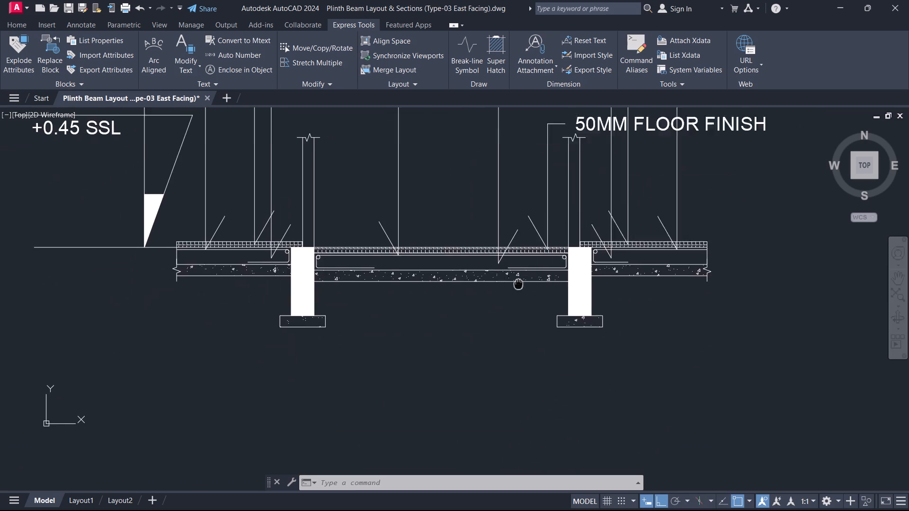
pyautogui.moveTo(540, 252); pyautogui.dragTo(550, 229, button='middle')
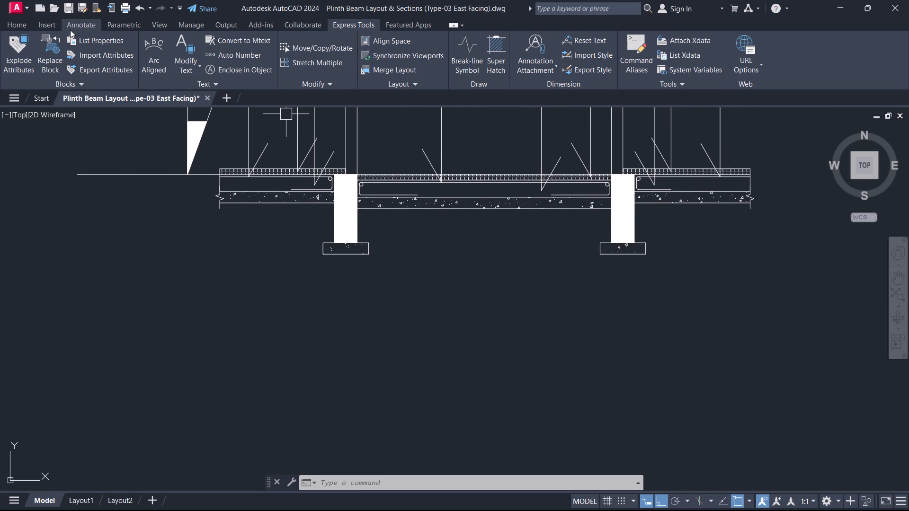
# Add a linear dimension for the left plinth beam's width, placed below its footing.
pyautogui.click(53, 20)
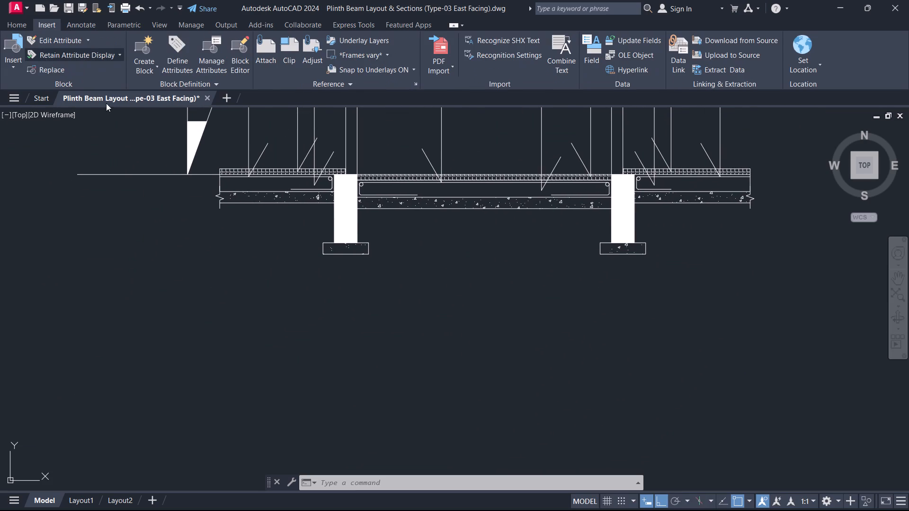
pyautogui.click(32, 27)
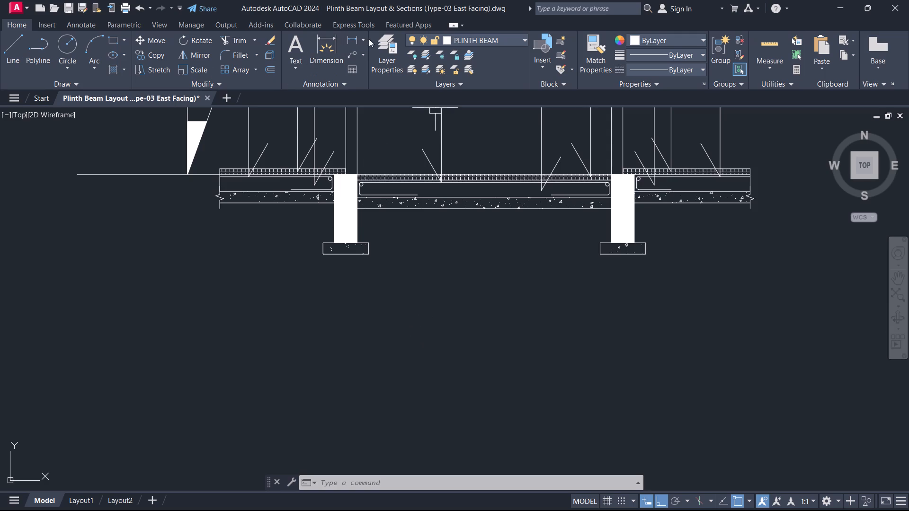
pyautogui.click(351, 42)
pyautogui.scroll(-1, 329, 245)
pyautogui.scroll(2, 321, 259)
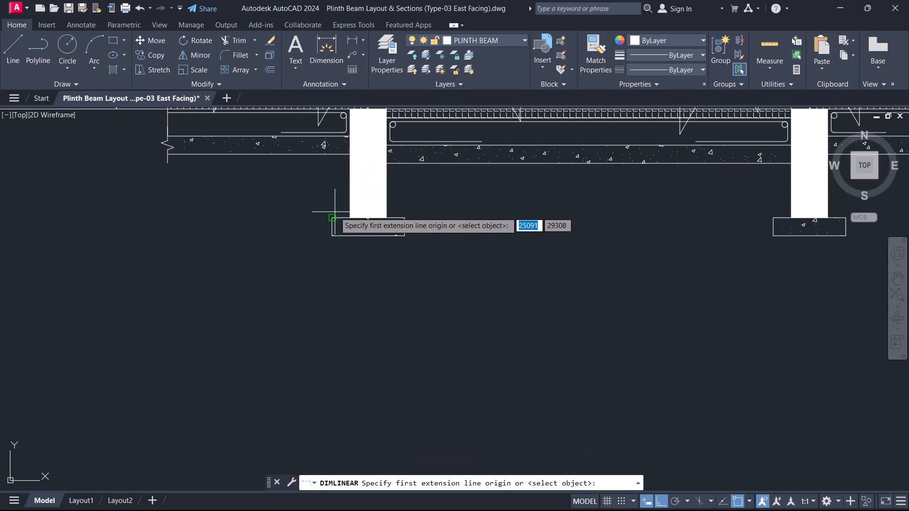
pyautogui.click(351, 218)
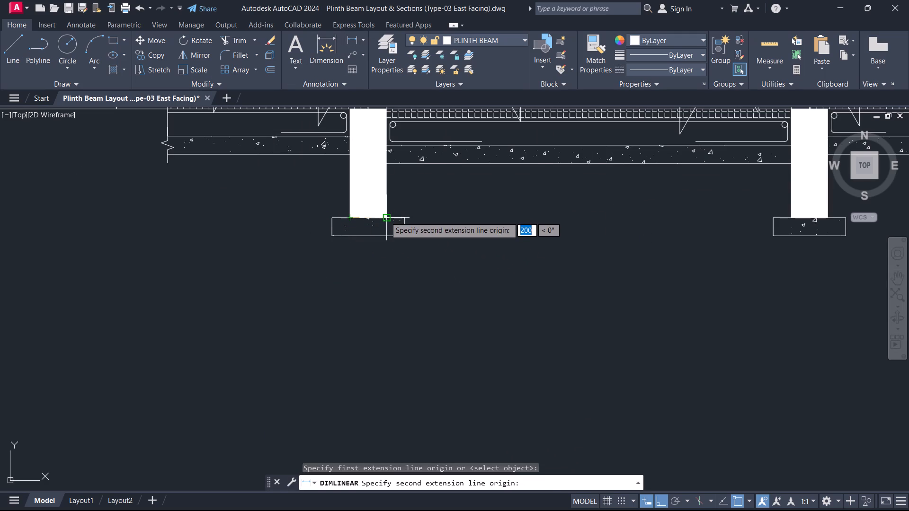
pyautogui.click(385, 217)
pyautogui.click(369, 275)
pyautogui.press('Escape')
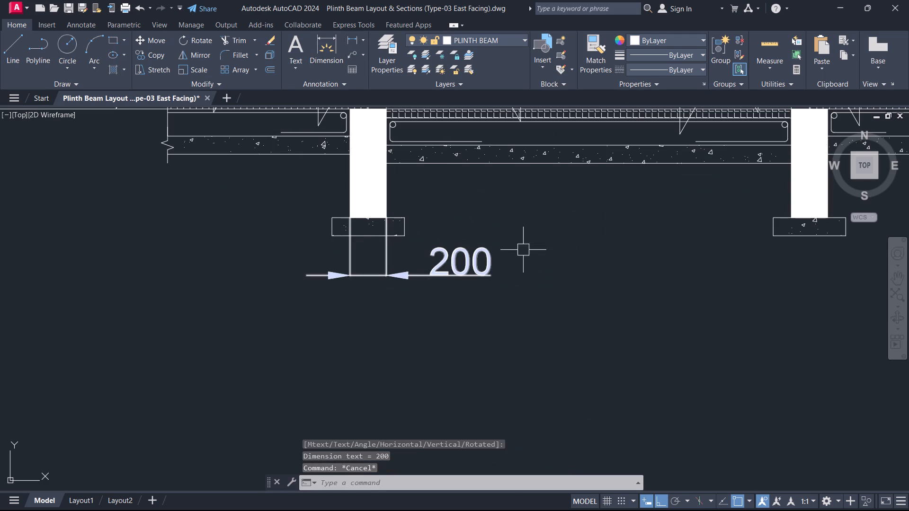
# Add a linear dimension for the right plinth beam's width, placed below its footing.
pyautogui.moveTo(575, 240); pyautogui.dragTo(250, 259, button='middle')
pyautogui.scroll(1, 416, 268)
pyautogui.press('space')
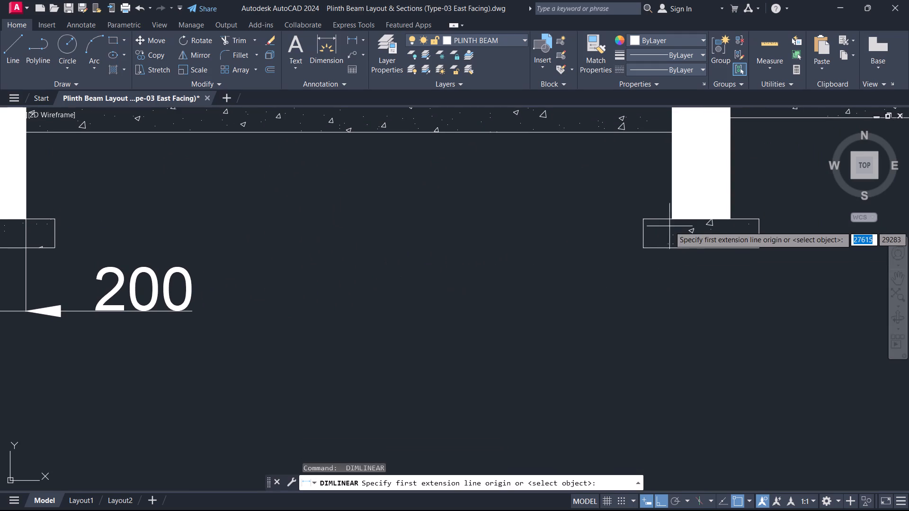
pyautogui.click(674, 217)
pyautogui.click(732, 216)
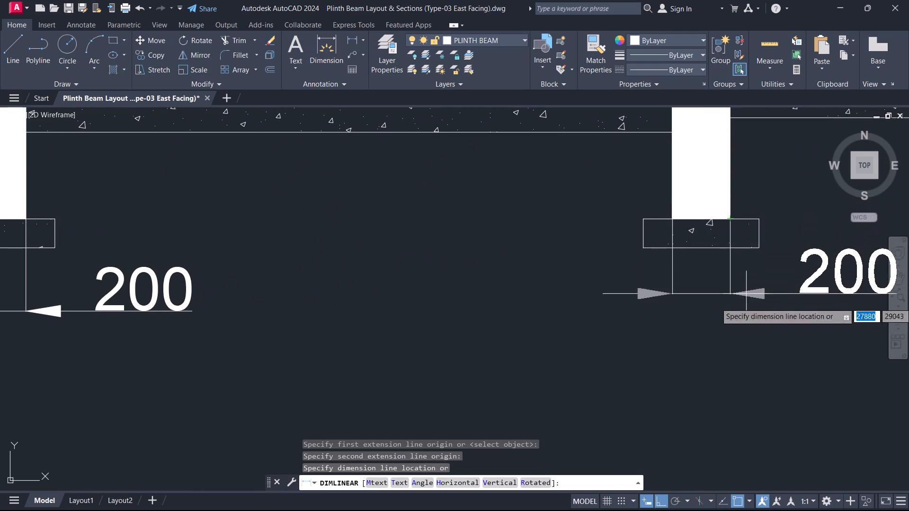
pyautogui.click(753, 306)
pyautogui.press('Escape')
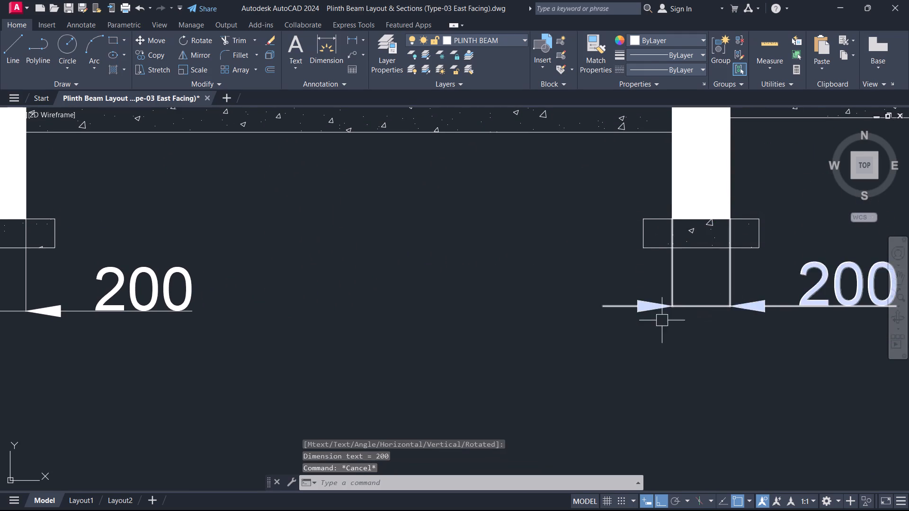
# Add a vertical linear dimension for the left plinth beam's full height, placed to the right of the beam.
pyautogui.scroll(-2, 600, 309)
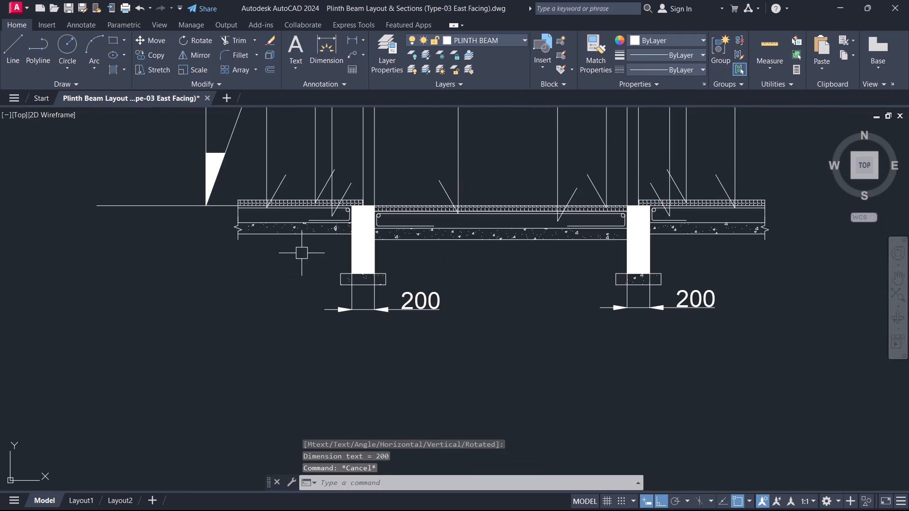
pyautogui.scroll(2, 327, 225)
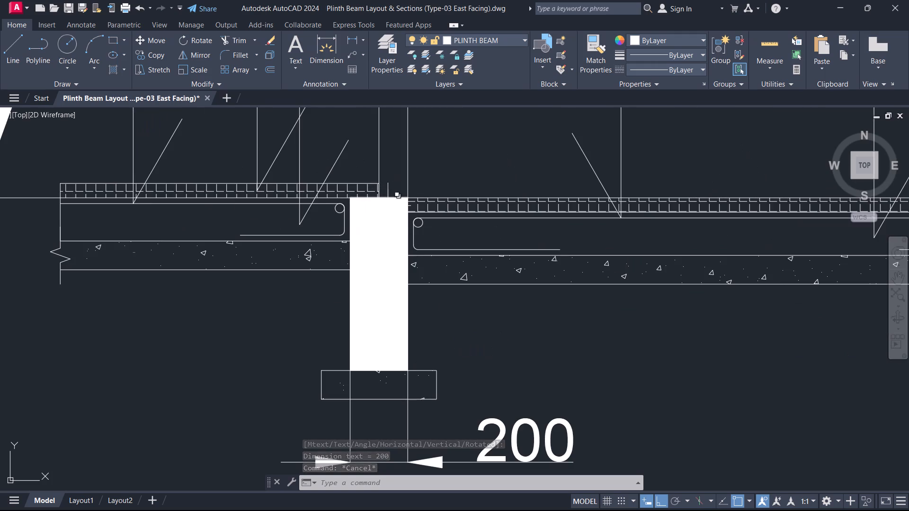
pyautogui.press('space')
pyautogui.click(409, 194)
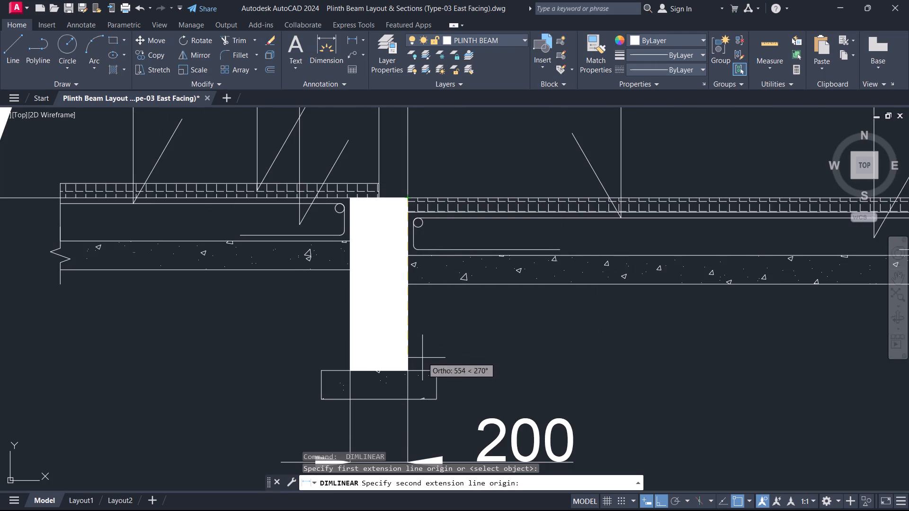
pyautogui.click(410, 371)
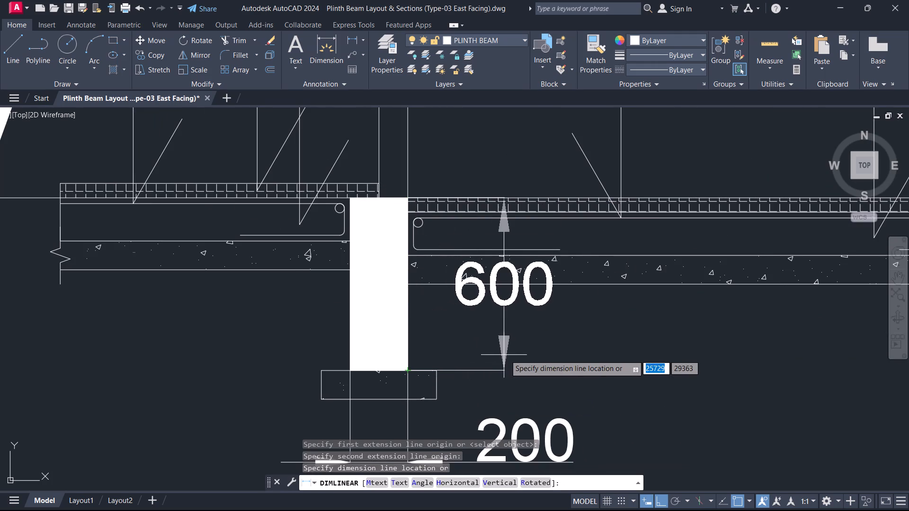
pyautogui.click(505, 355)
pyautogui.press('Escape')
# Add a vertical linear dimension for the right plinth beam's full height, placed to the right of the beam.
pyautogui.scroll(-4, 548, 342)
pyautogui.scroll(5, 667, 306)
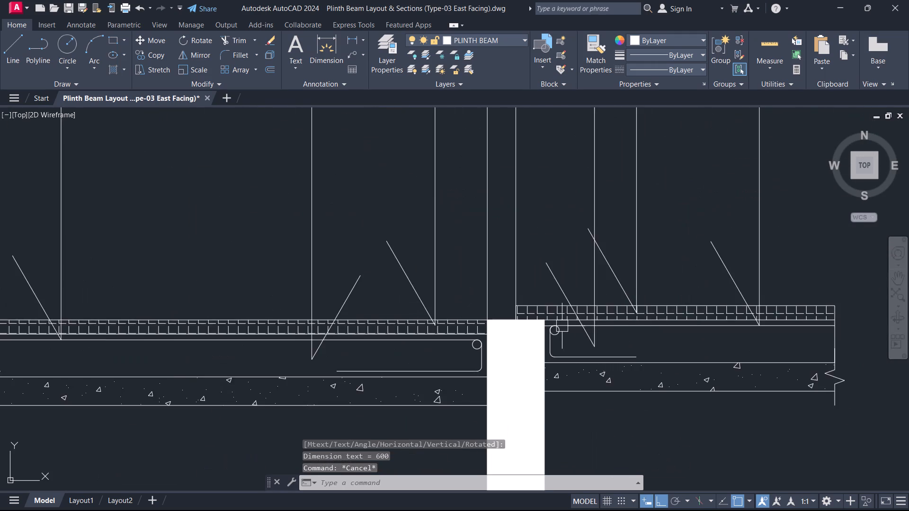
pyautogui.press('space')
pyautogui.click(537, 319)
pyautogui.moveTo(521, 411); pyautogui.dragTo(512, 299, button='middle')
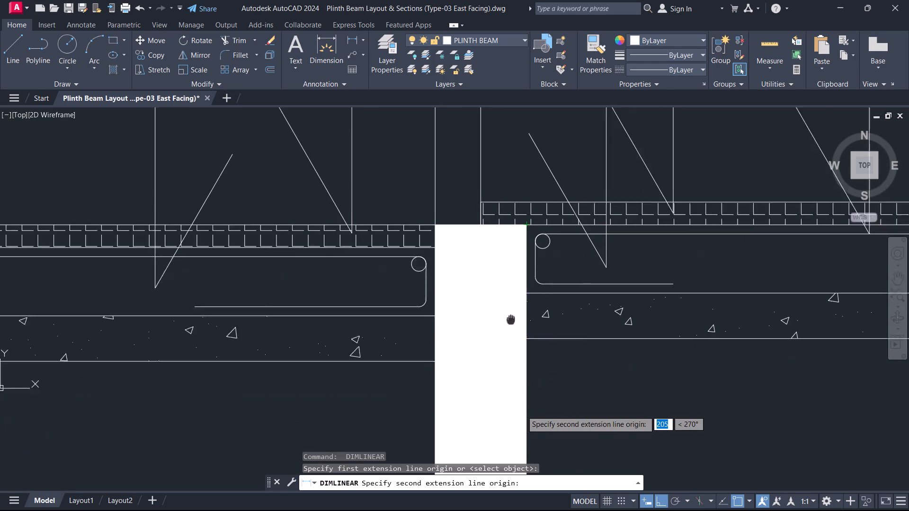
pyautogui.moveTo(512, 299); pyautogui.dragTo(528, 220, button='middle')
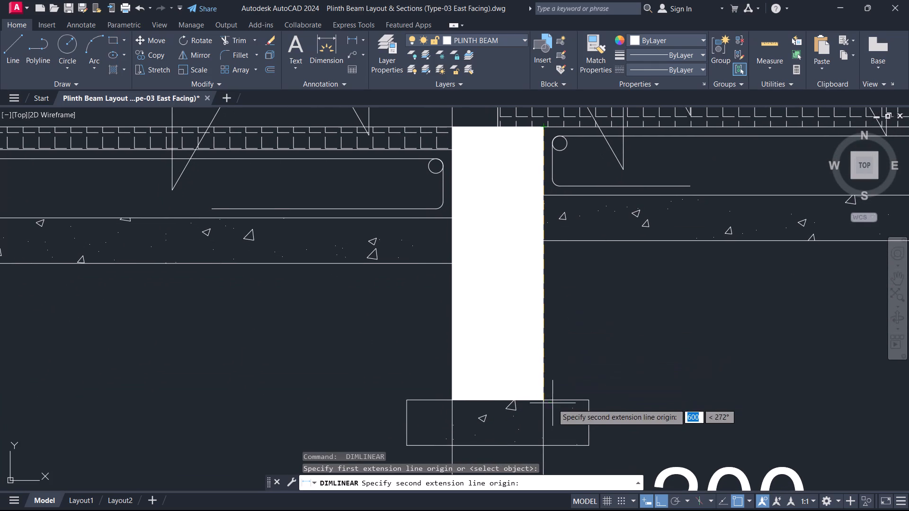
pyautogui.click(547, 402)
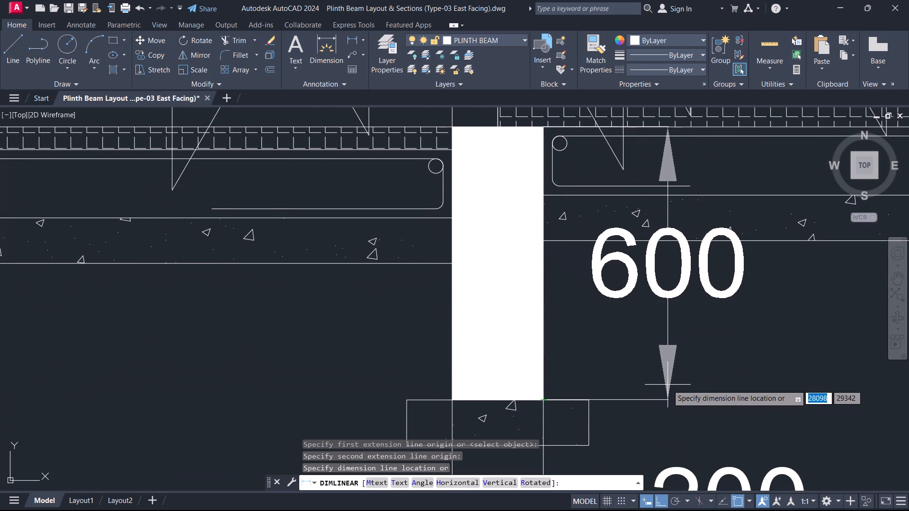
pyautogui.click(668, 385)
pyautogui.press('Escape')
# Copy the "WELL COMPACTED SOIL TO 95% MDD." note from Section 03-03 straight down to below the new section's beams.
pyautogui.scroll(-3, 668, 385)
pyautogui.scroll(-1, 422, 383)
pyautogui.moveTo(422, 383); pyautogui.dragTo(426, 357, button='middle')
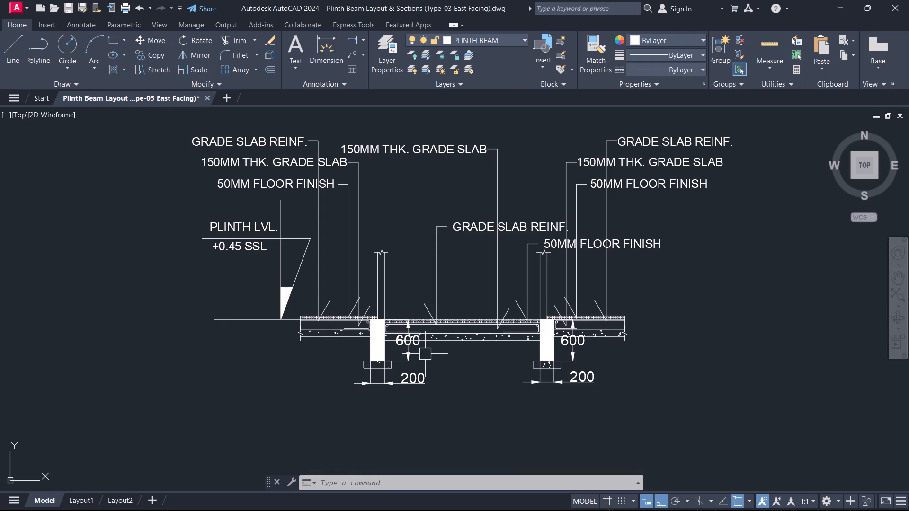
pyautogui.scroll(-2, 425, 354)
pyautogui.scroll(2, 446, 241)
pyautogui.moveTo(445, 223); pyautogui.dragTo(485, 452, button='middle')
pyautogui.scroll(1, 515, 381)
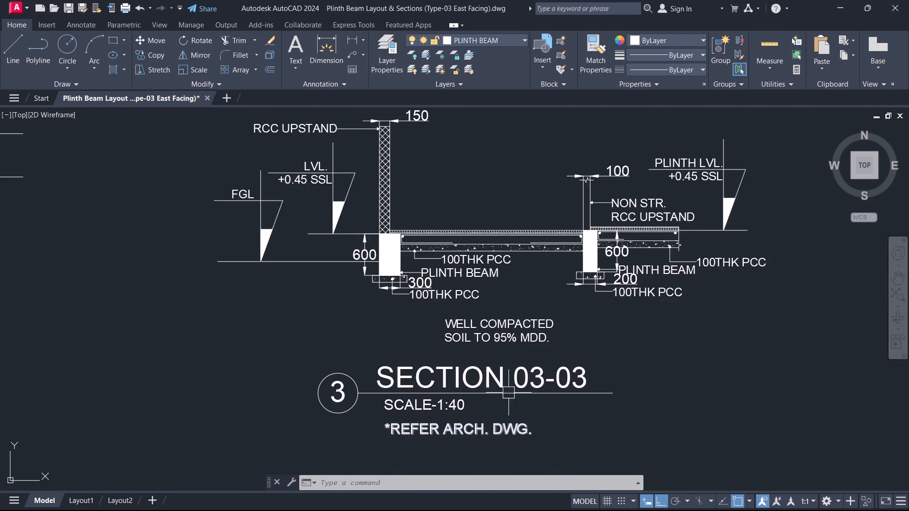
pyautogui.scroll(1, 521, 371)
pyautogui.click(526, 287)
pyautogui.write('CO')
pyautogui.press('space')
pyautogui.click(526, 286)
pyautogui.scroll(-4, 516, 397)
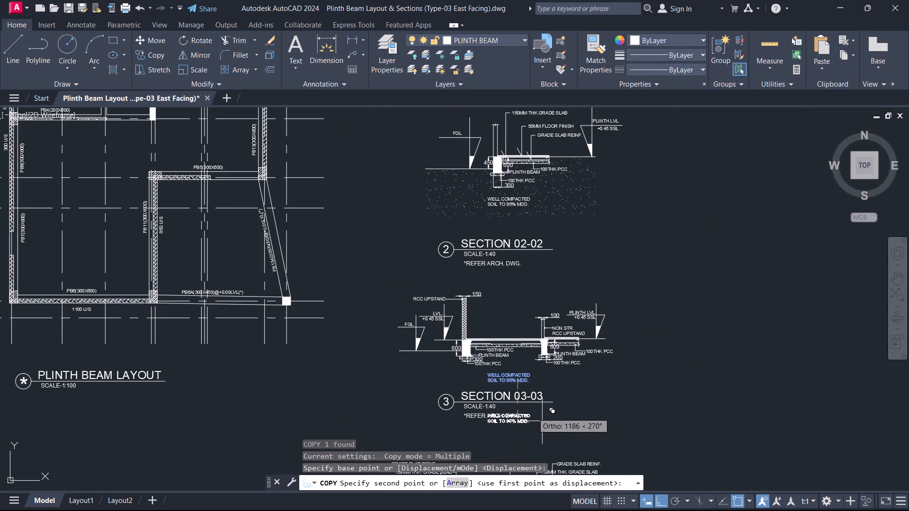
pyautogui.moveTo(526, 407); pyautogui.dragTo(580, 176, button='middle')
pyautogui.scroll(3, 558, 353)
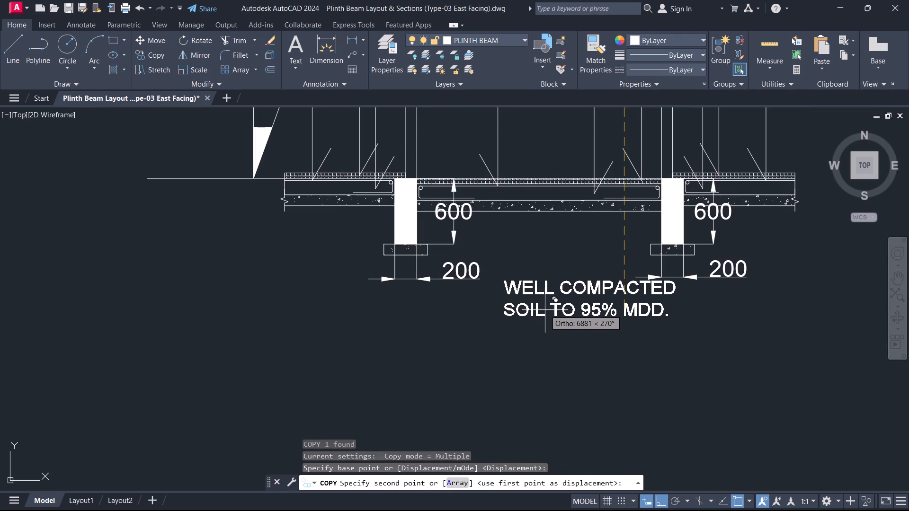
pyautogui.click(536, 323)
pyautogui.press('Escape')
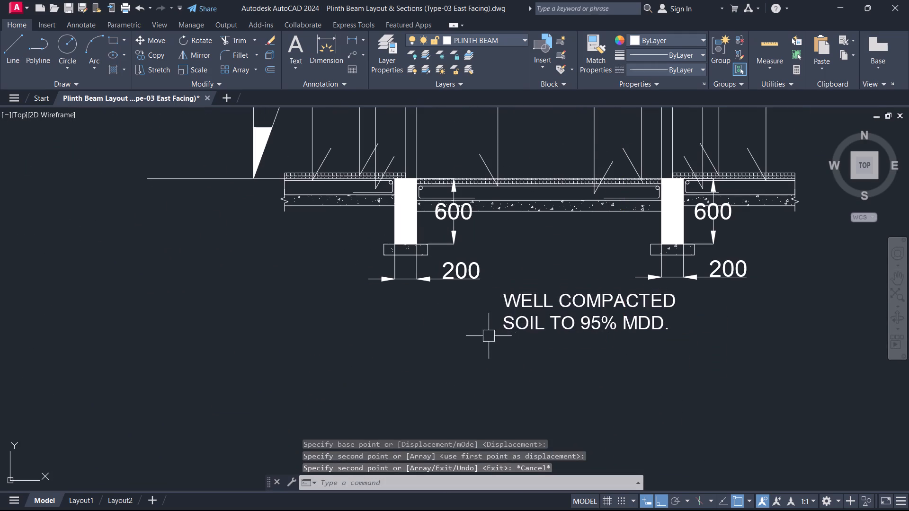
# Copy the Section 03-03 title, with its number bubble, line, scale and "*REFER ARCH. DWG." note, to below the new section's soil note.
pyautogui.scroll(-3, 481, 342)
pyautogui.scroll(1, 533, 216)
pyautogui.moveTo(531, 183); pyautogui.dragTo(639, 321, button='middle')
pyautogui.scroll(1, 540, 188)
pyautogui.moveTo(611, 349); pyautogui.dragTo(606, 347)
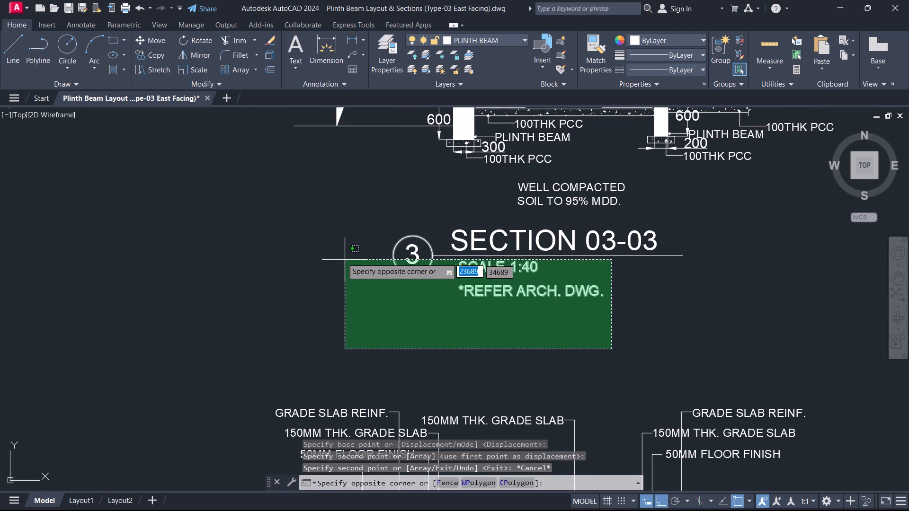
pyautogui.click(289, 242)
pyautogui.write('CO')
pyautogui.press('space')
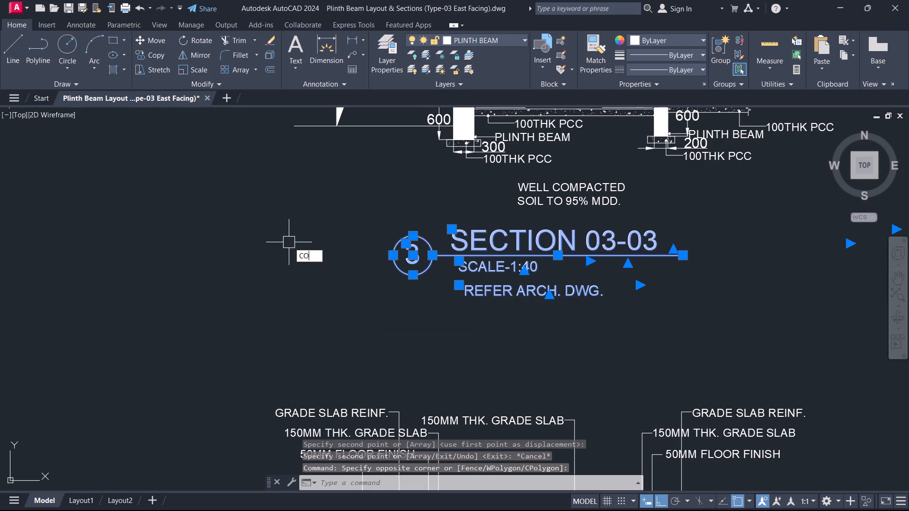
pyautogui.click(527, 257)
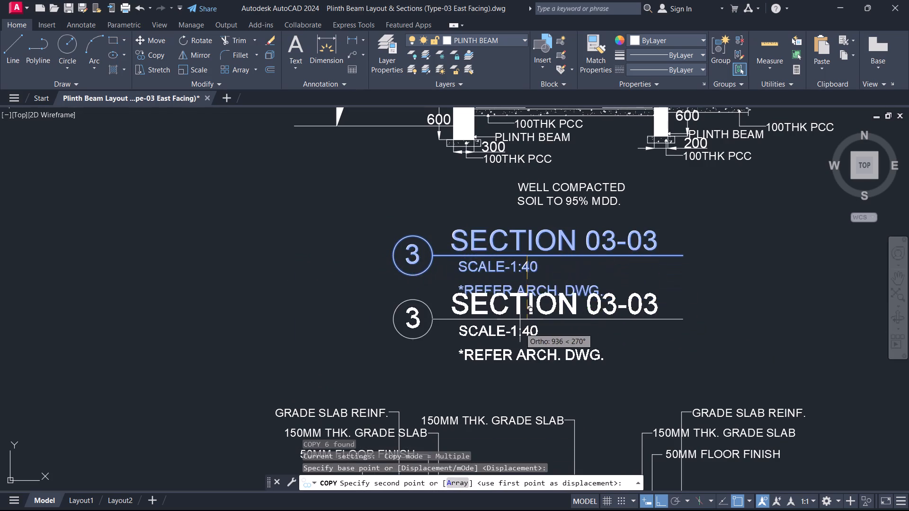
pyautogui.moveTo(521, 341); pyautogui.dragTo(485, 143, button='middle')
pyautogui.scroll(-1, 500, 264)
pyautogui.moveTo(508, 347); pyautogui.dragTo(529, 181, button='middle')
pyautogui.scroll(3, 509, 254)
pyautogui.click(520, 268)
pyautogui.press('Escape')
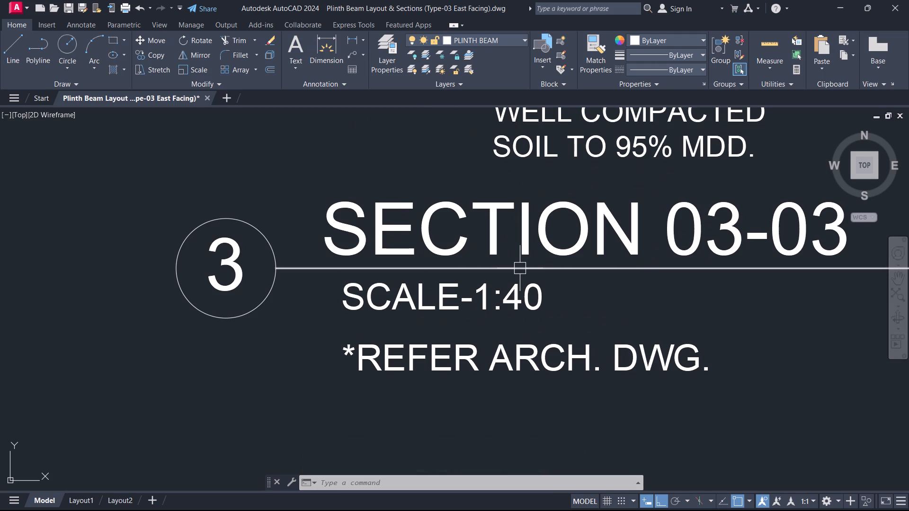
pyautogui.moveTo(559, 332); pyautogui.dragTo(622, 217, button='middle')
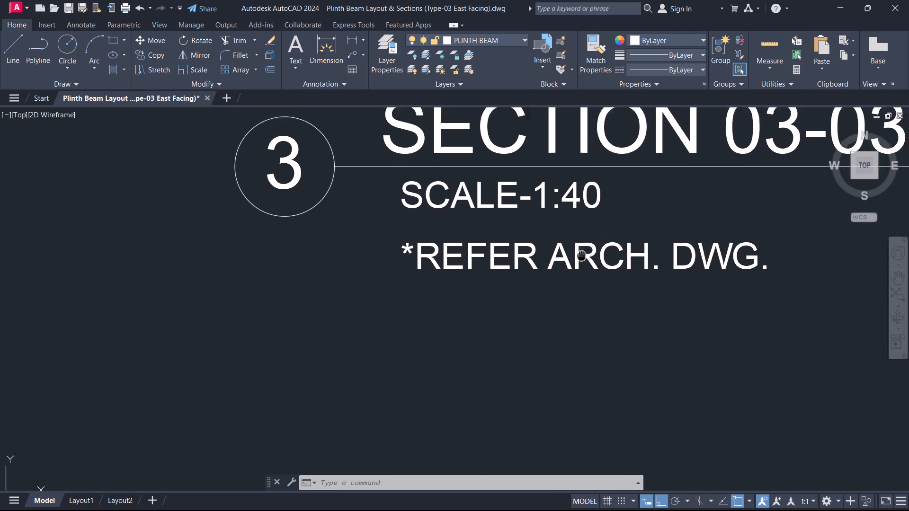
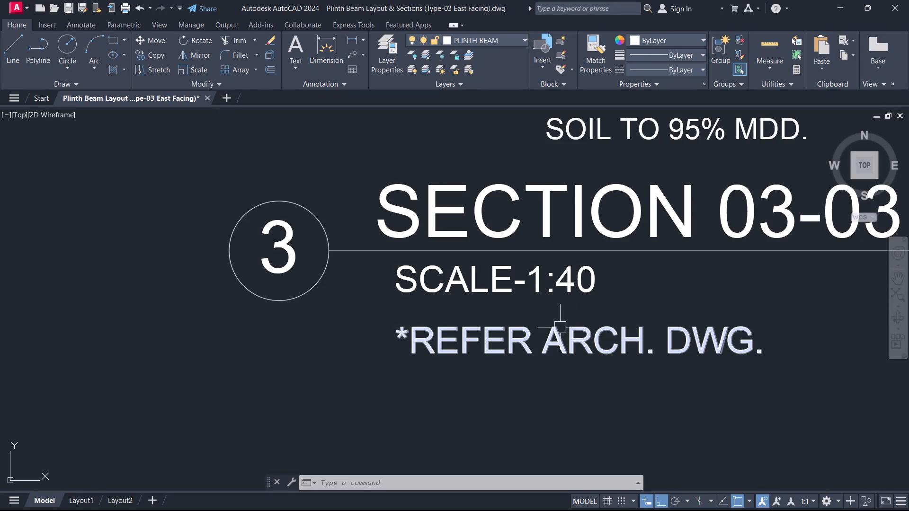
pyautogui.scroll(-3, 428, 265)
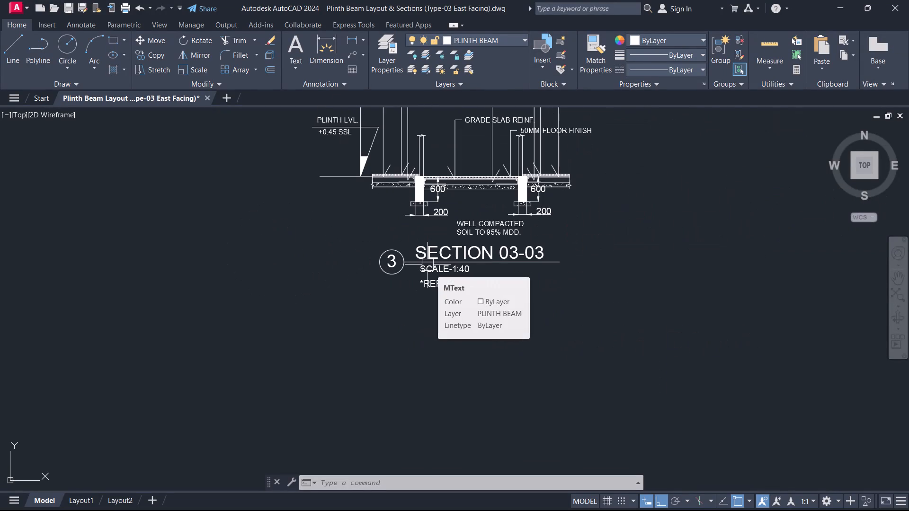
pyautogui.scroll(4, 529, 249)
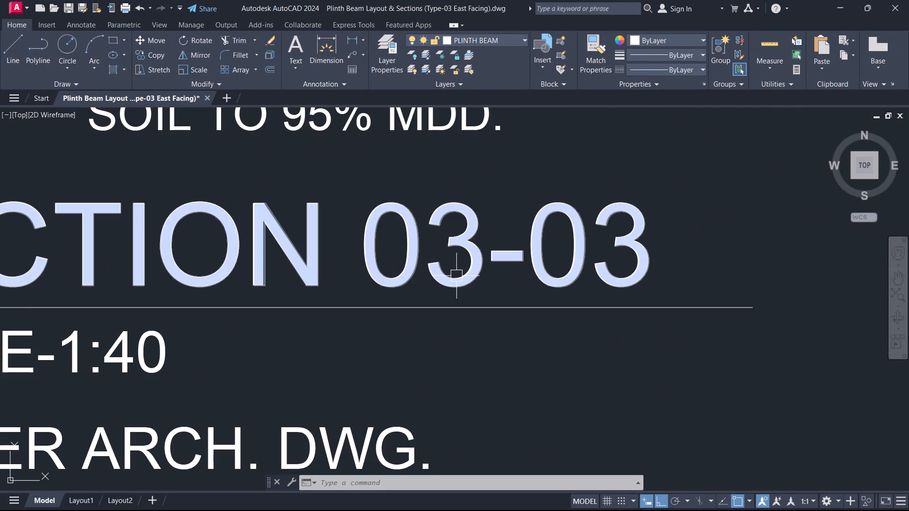
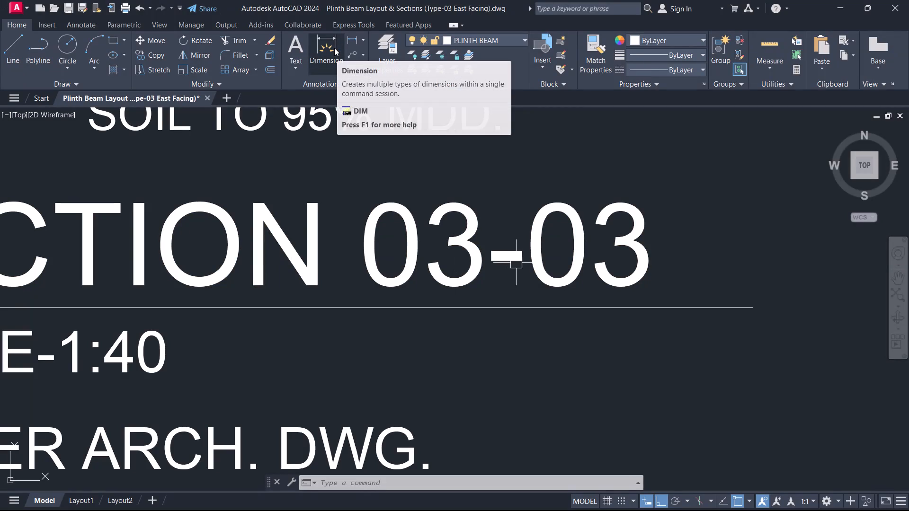
# Edit the new section's title text to read SECTION 04-04.
pyautogui.doubleClick(449, 283)
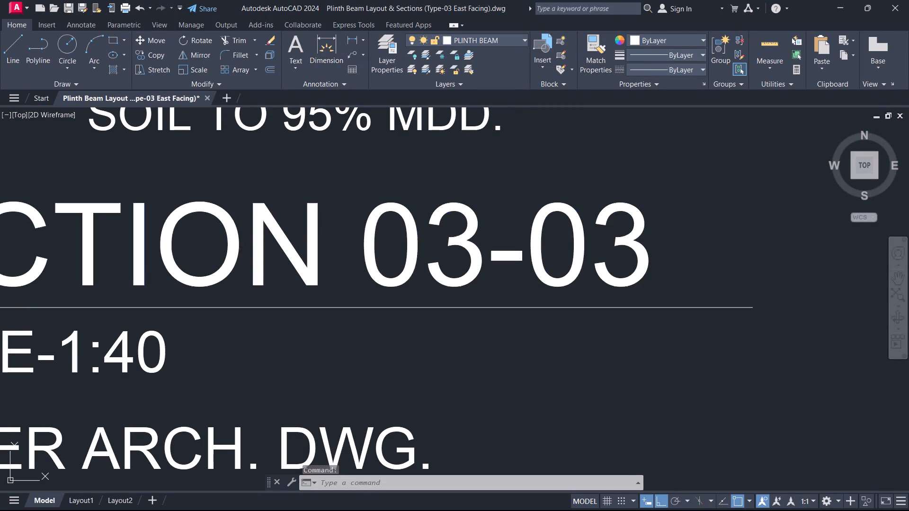
pyautogui.click(476, 273)
pyautogui.press('BackSpace')
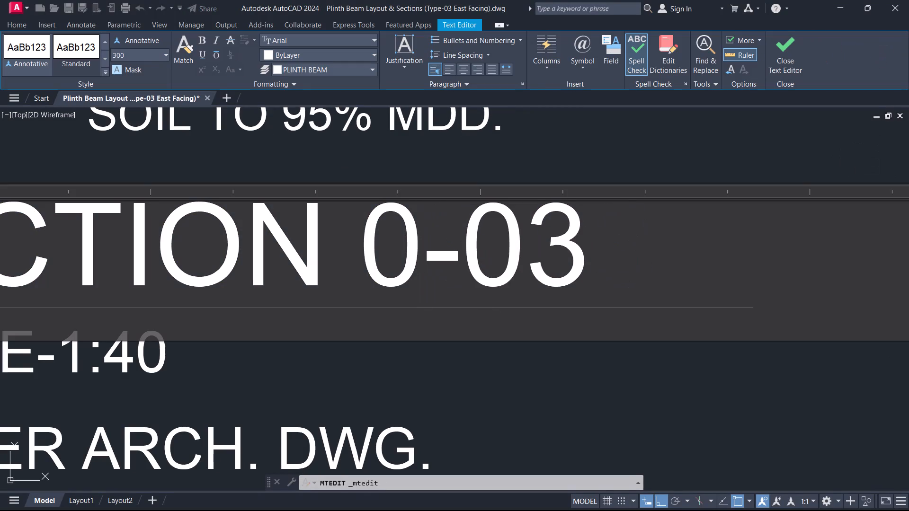
pyautogui.press('4')
pyautogui.press('Right')
pyautogui.press('Right')
pyautogui.press('Right')
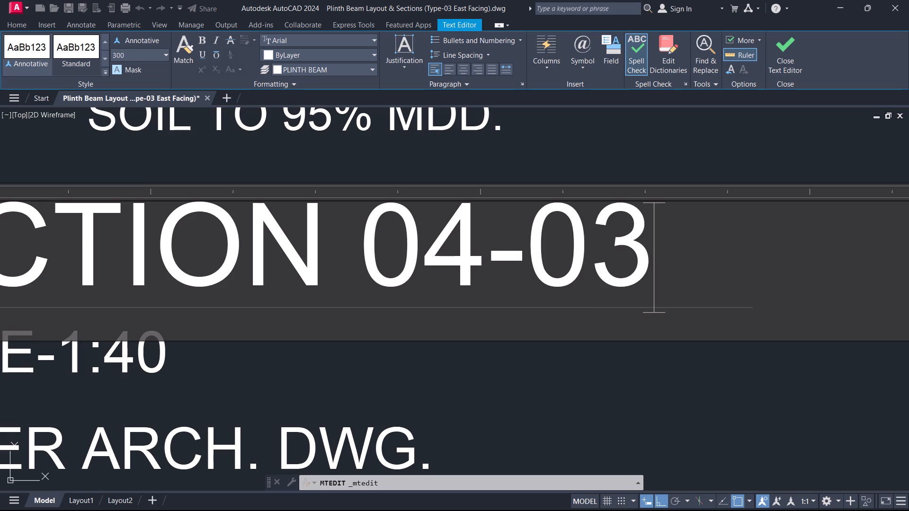
pyautogui.press('BackSpace')
pyautogui.press('4')
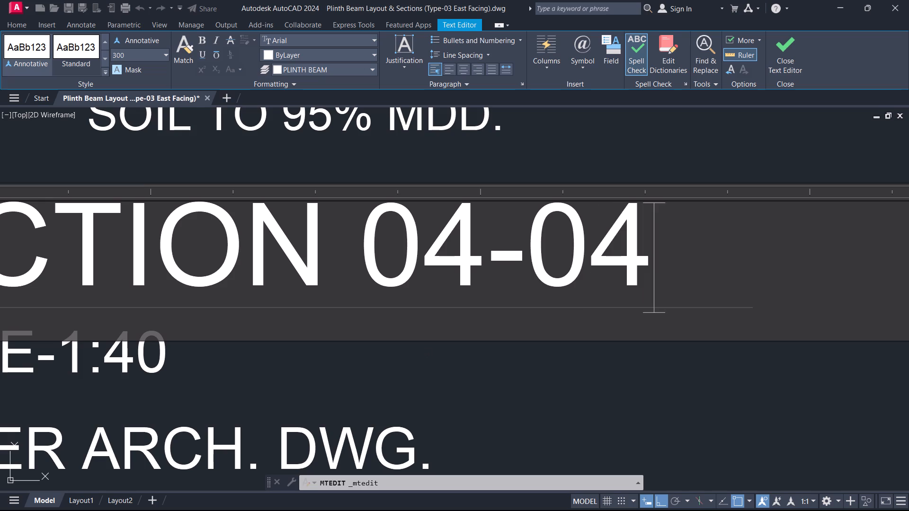
pyautogui.click(657, 175)
# Change the number in the title bubble beside SECTION 04-04 to 4.
pyautogui.scroll(-1, 434, 270)
pyautogui.scroll(-1, 301, 286)
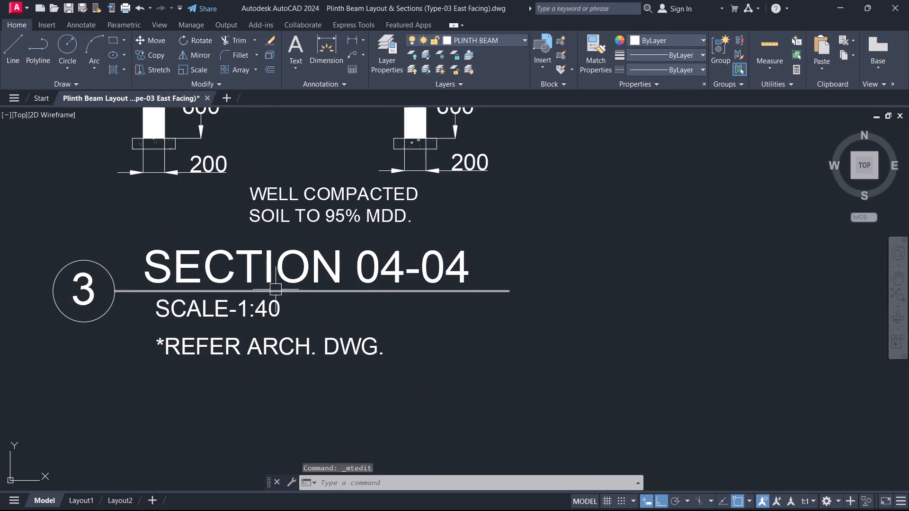
pyautogui.scroll(-1, 236, 302)
pyautogui.scroll(4, 176, 291)
pyautogui.doubleClick(65, 292)
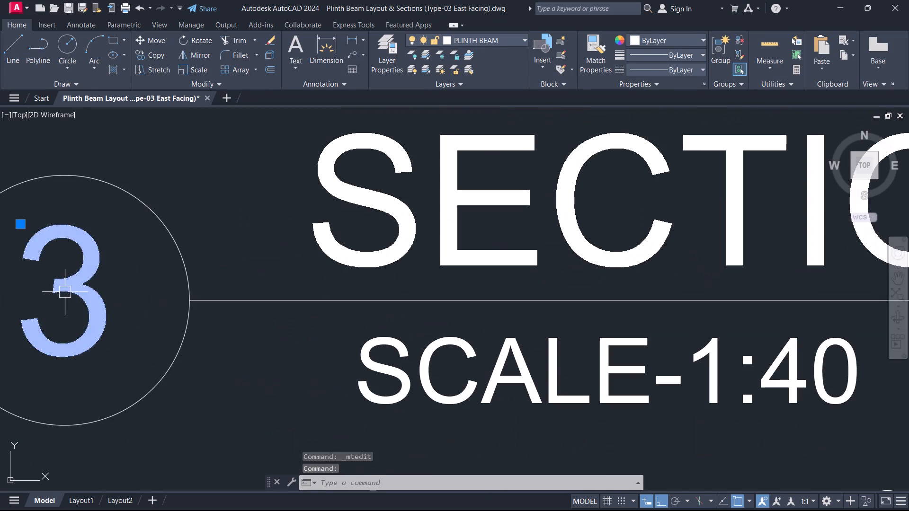
pyautogui.press('BackSpace')
pyautogui.press('4')
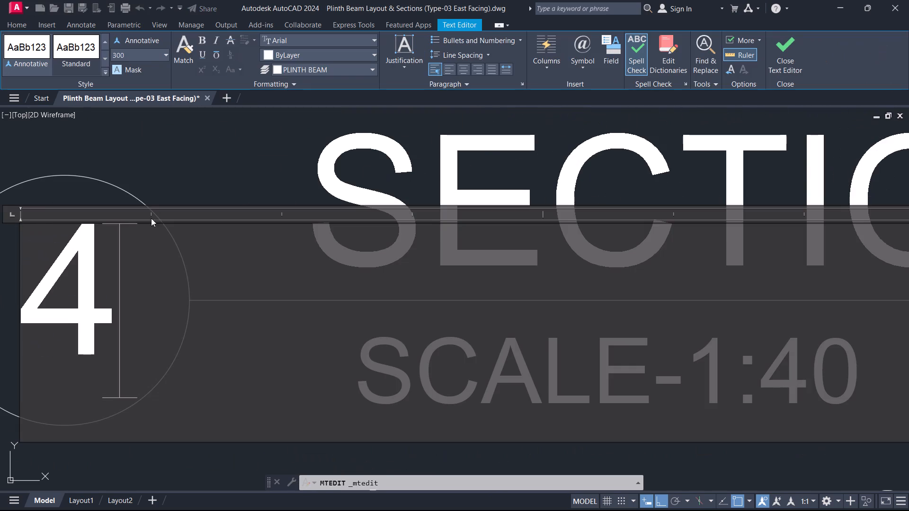
pyautogui.click(237, 168)
# Delete the *REFER ARCH. DWG. note below the scale text of Section 04-04.
pyautogui.scroll(-7, 214, 200)
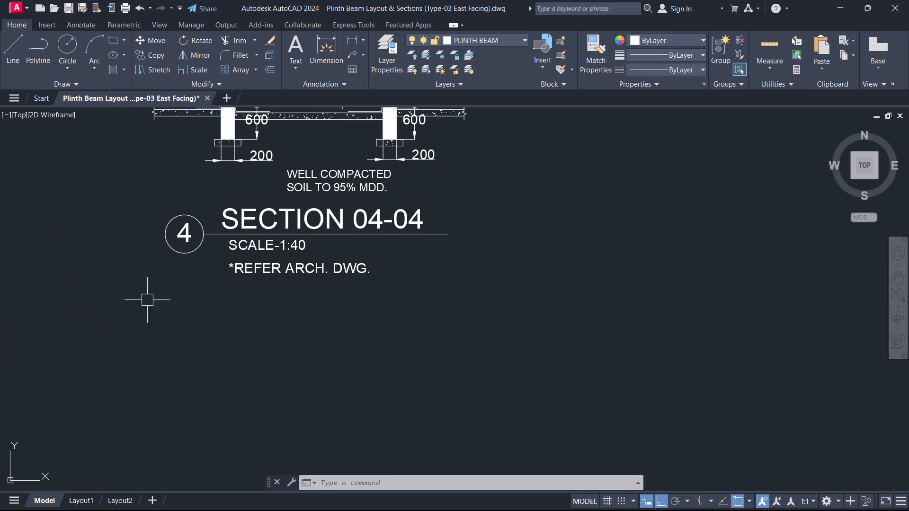
pyautogui.scroll(-3, 330, 302)
pyautogui.moveTo(330, 302); pyautogui.dragTo(338, 378, button='middle')
pyautogui.scroll(3, 330, 302)
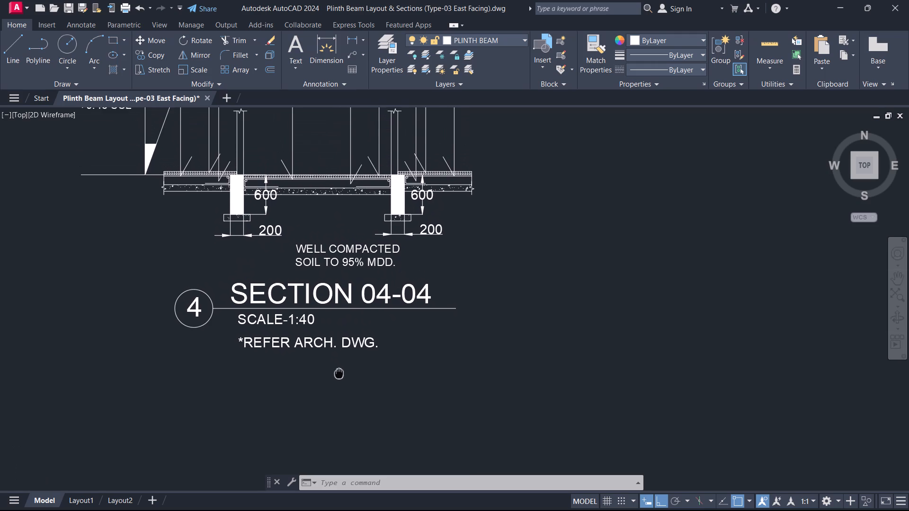
pyautogui.moveTo(338, 378); pyautogui.dragTo(332, 388, button='middle')
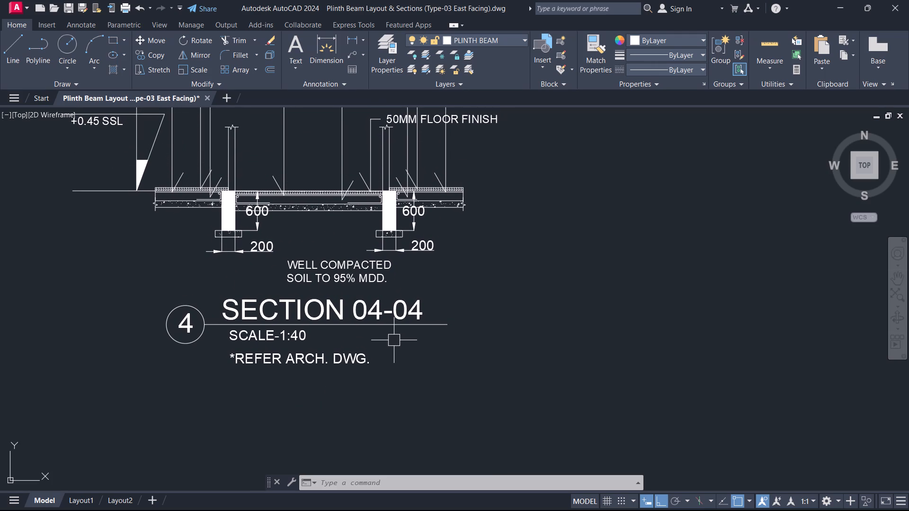
pyautogui.scroll(2, 327, 378)
pyautogui.moveTo(330, 379); pyautogui.dragTo(392, 365, button='middle')
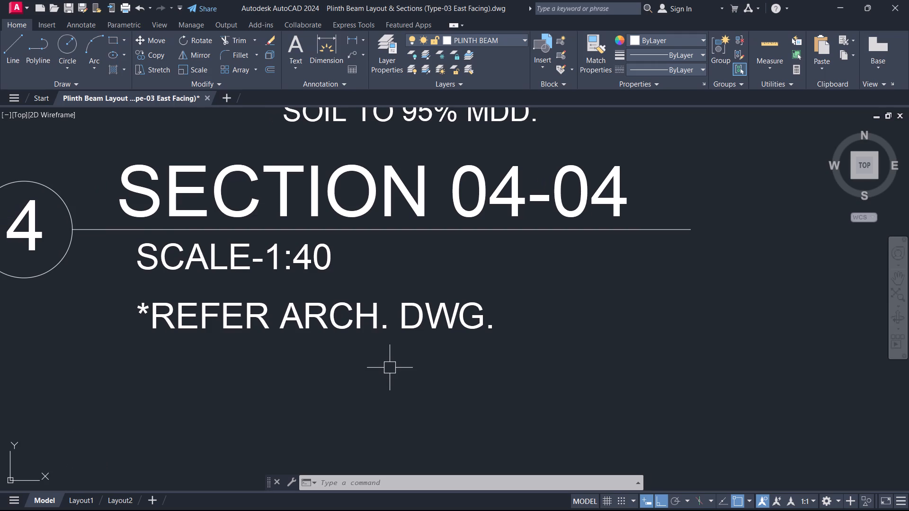
pyautogui.moveTo(390, 362); pyautogui.dragTo(384, 356)
pyautogui.click(355, 313)
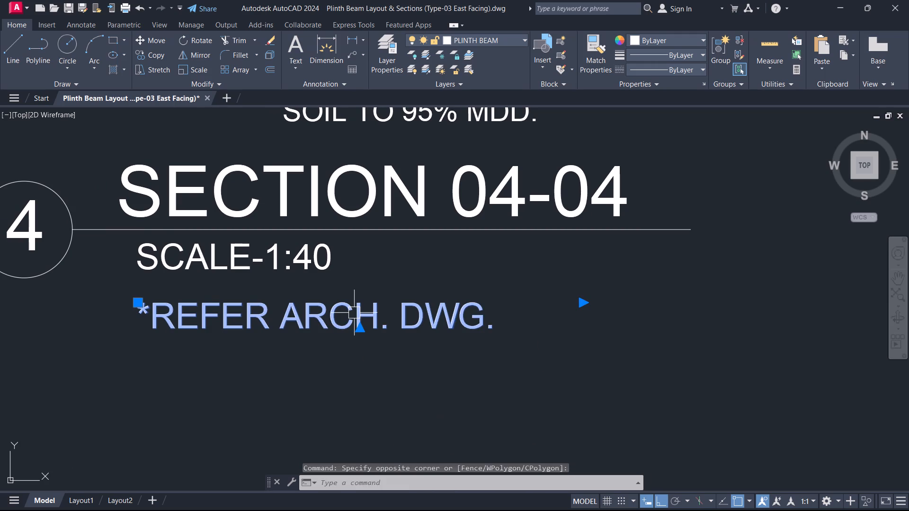
pyautogui.press('Delete')
# Review Section 04-04, the plinth beam layout, the other sections and the typical grade slab detail.
pyautogui.scroll(-3, 354, 313)
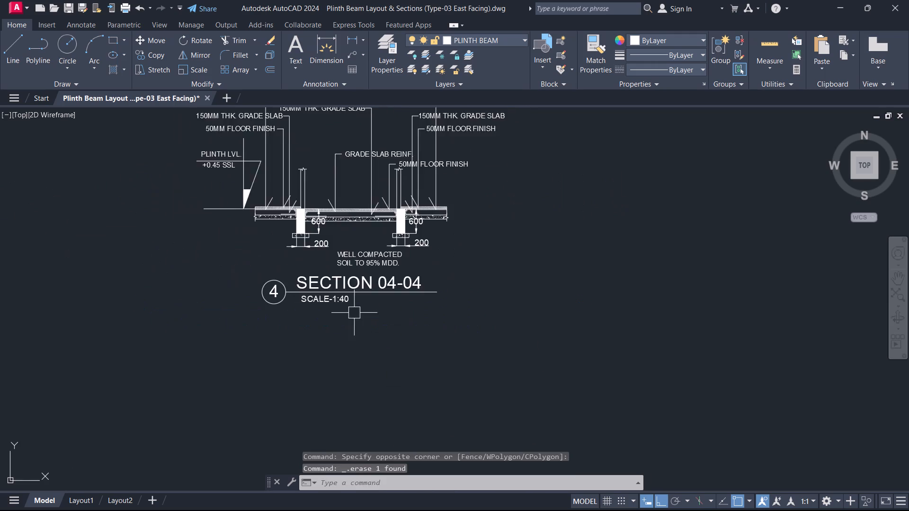
pyautogui.moveTo(354, 313); pyautogui.dragTo(425, 406, button='middle')
pyautogui.scroll(1, 369, 320)
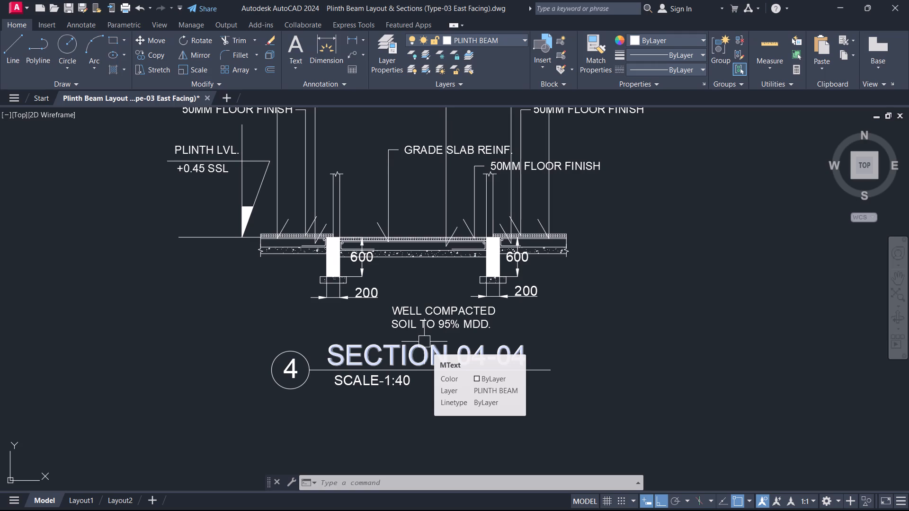
pyautogui.scroll(-6, 428, 338)
pyautogui.scroll(1, 411, 366)
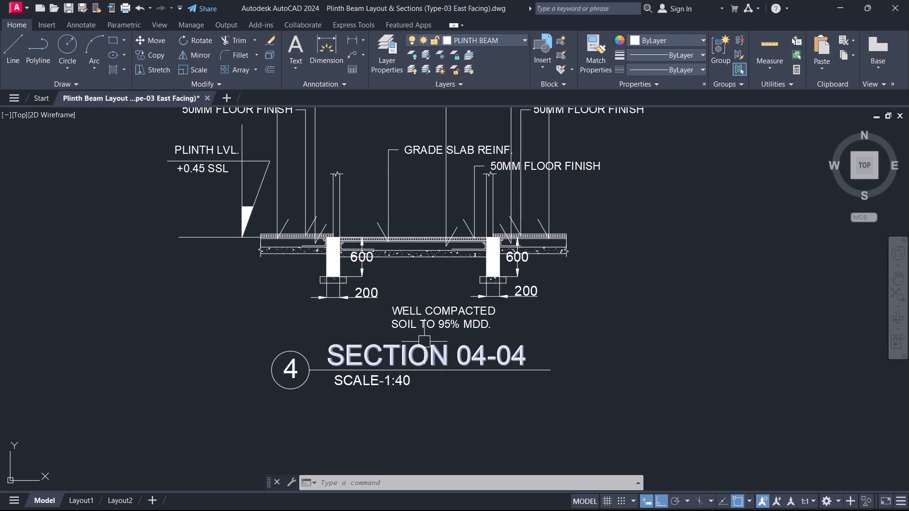
pyautogui.scroll(-3, 396, 313)
pyautogui.scroll(4, 402, 318)
pyautogui.moveTo(403, 319); pyautogui.dragTo(352, 474, button='middle')
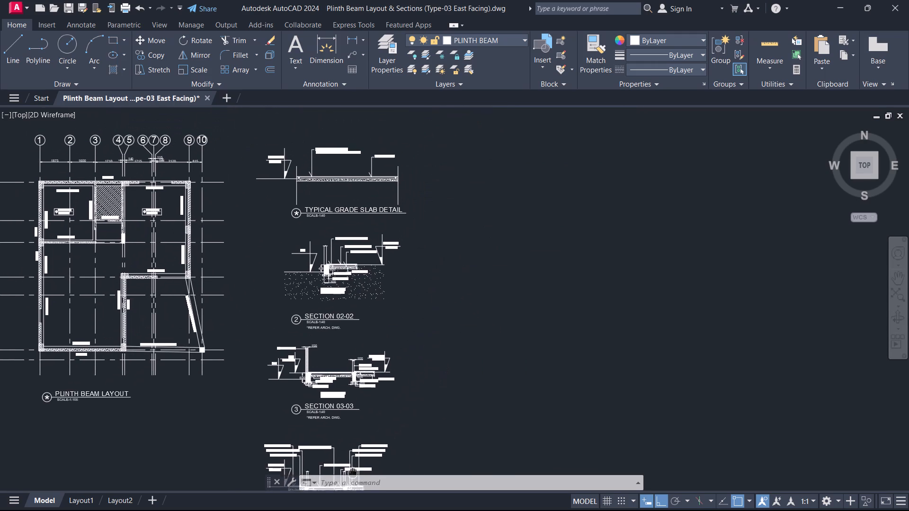
pyautogui.moveTo(400, 309); pyautogui.dragTo(587, 321, button='middle')
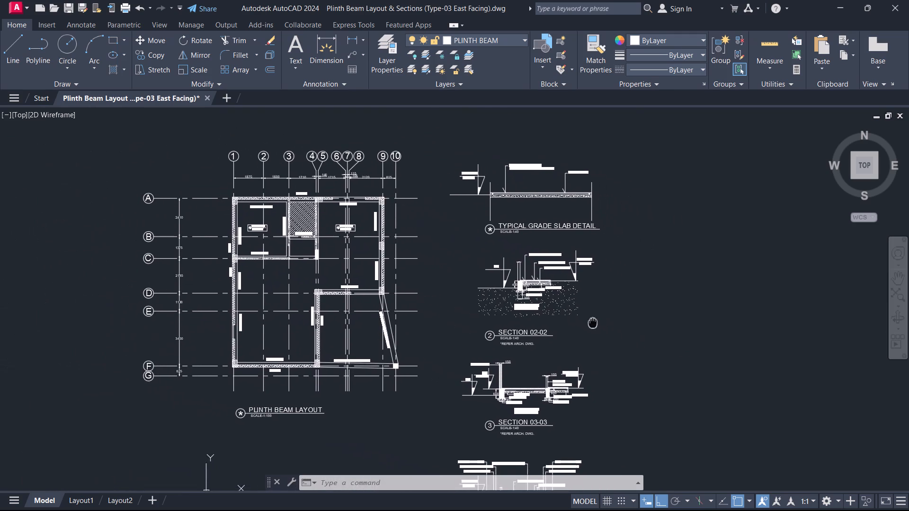
pyautogui.moveTo(587, 321); pyautogui.dragTo(398, 324, button='middle')
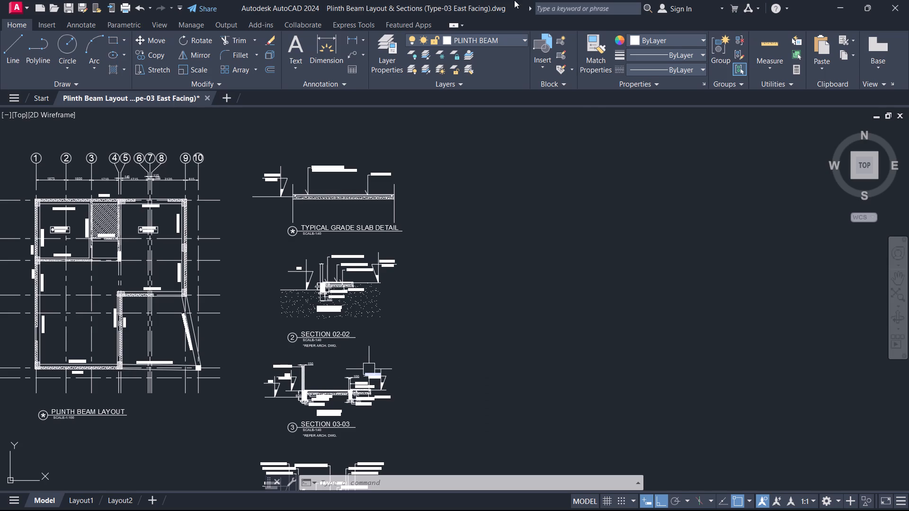
pyautogui.scroll(1, 273, 242)
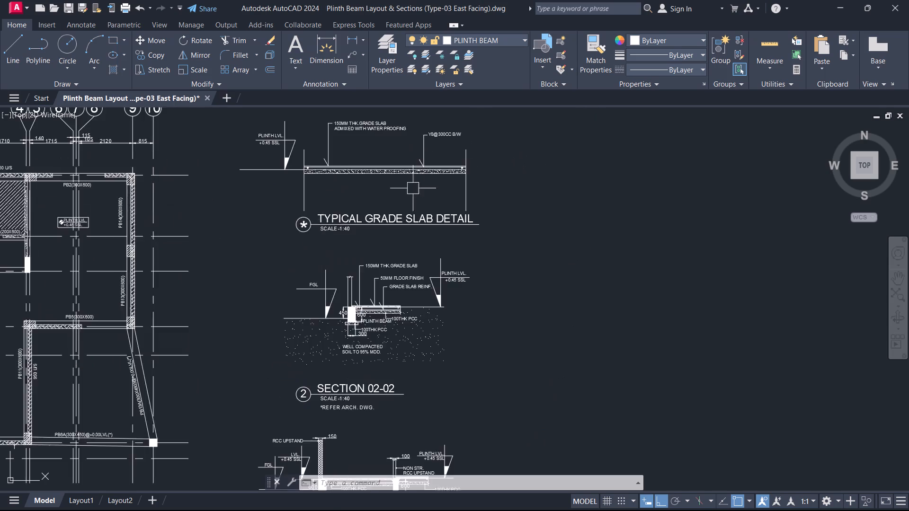
pyautogui.scroll(2, 413, 183)
pyautogui.moveTo(406, 180); pyautogui.dragTo(389, 296, button='middle')
pyautogui.scroll(-1, 416, 297)
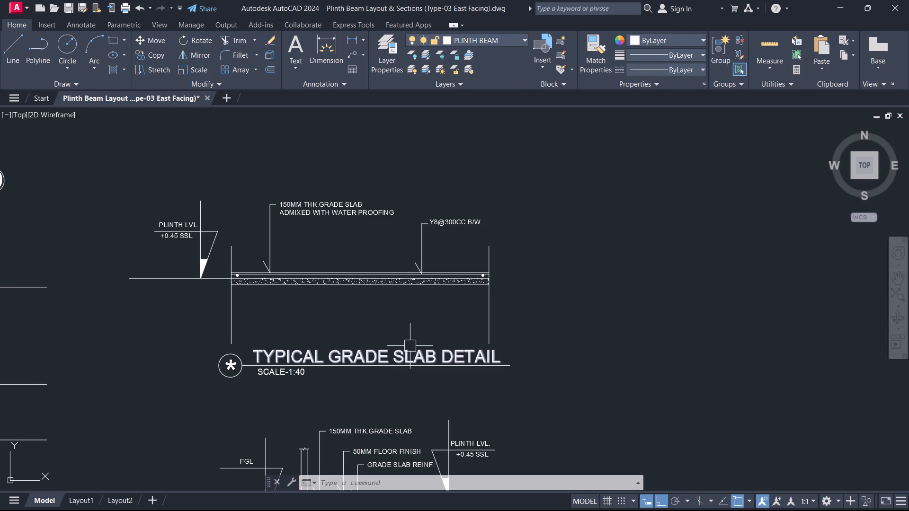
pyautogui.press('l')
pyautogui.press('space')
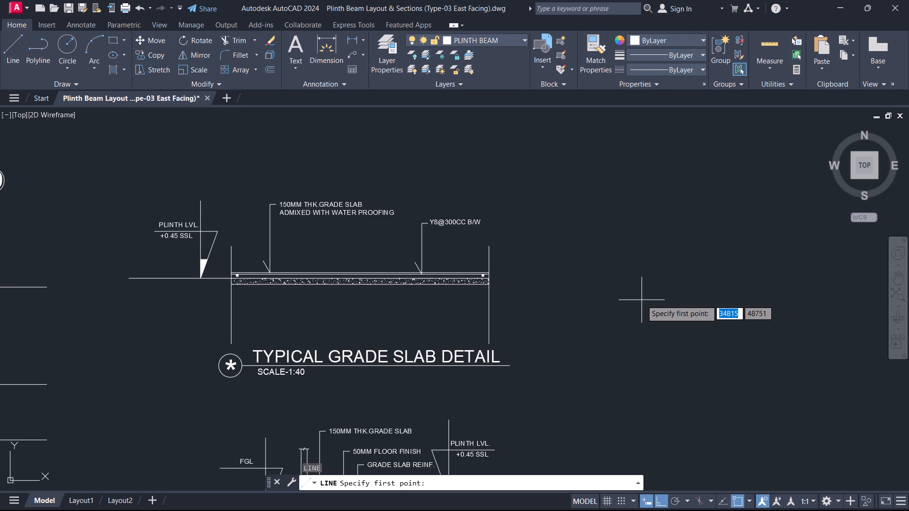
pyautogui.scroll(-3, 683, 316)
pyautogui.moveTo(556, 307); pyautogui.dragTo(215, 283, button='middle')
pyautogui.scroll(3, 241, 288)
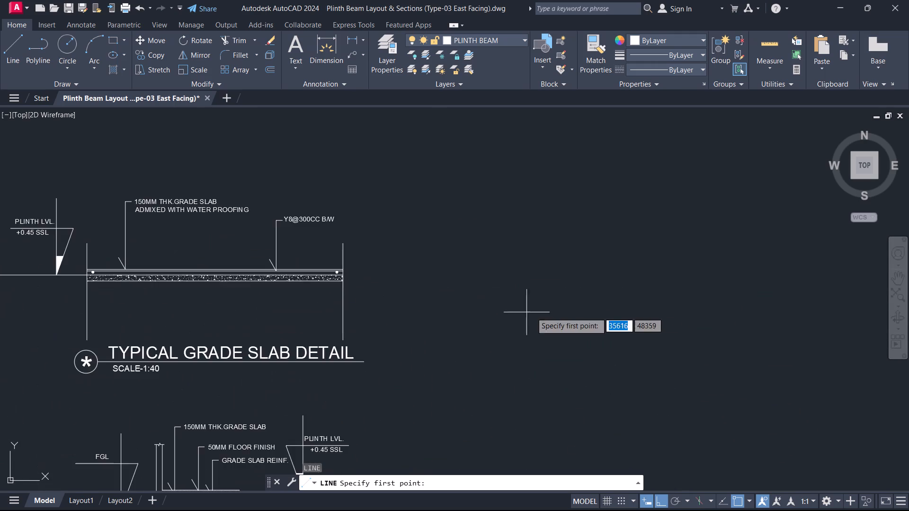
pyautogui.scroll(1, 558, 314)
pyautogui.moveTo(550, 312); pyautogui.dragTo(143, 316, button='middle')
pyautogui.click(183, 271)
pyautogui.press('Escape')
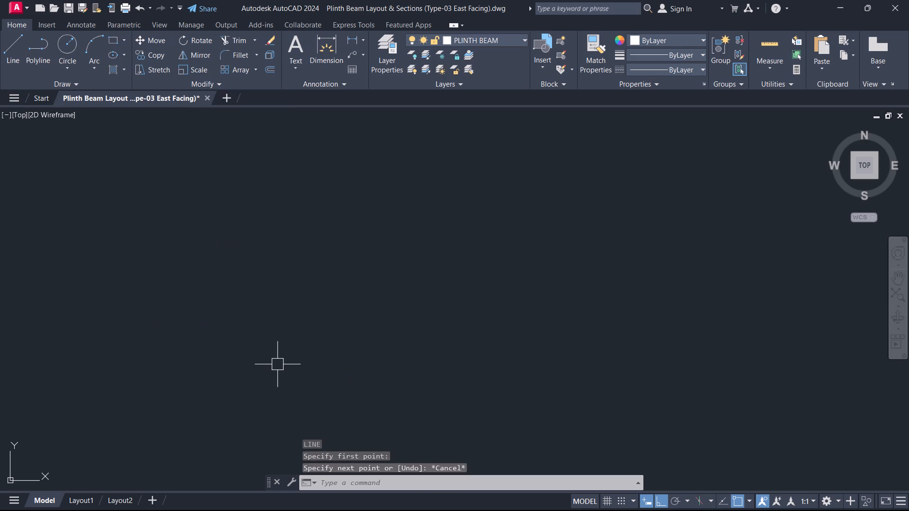
# In the empty area beside the grade slab detail, draw a beam outline's 300 top edge and 600 right side.
pyautogui.write('L')
pyautogui.press('space')
pyautogui.click(257, 340)
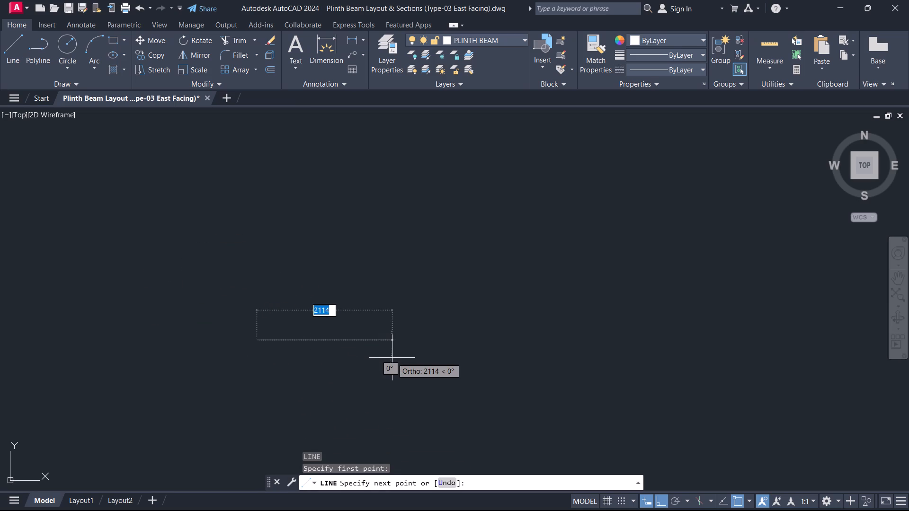
pyautogui.write('300')
pyautogui.press('Return')
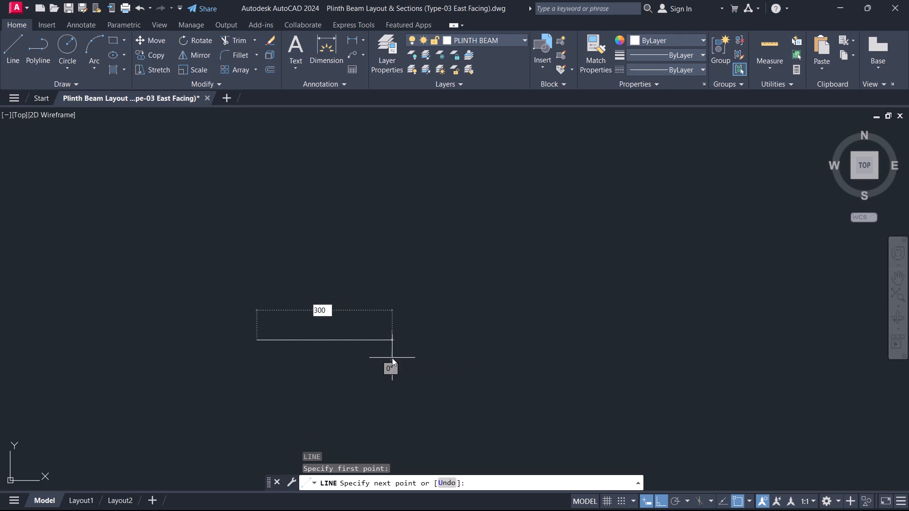
pyautogui.moveTo(316, 415); pyautogui.dragTo(373, 271, button='middle')
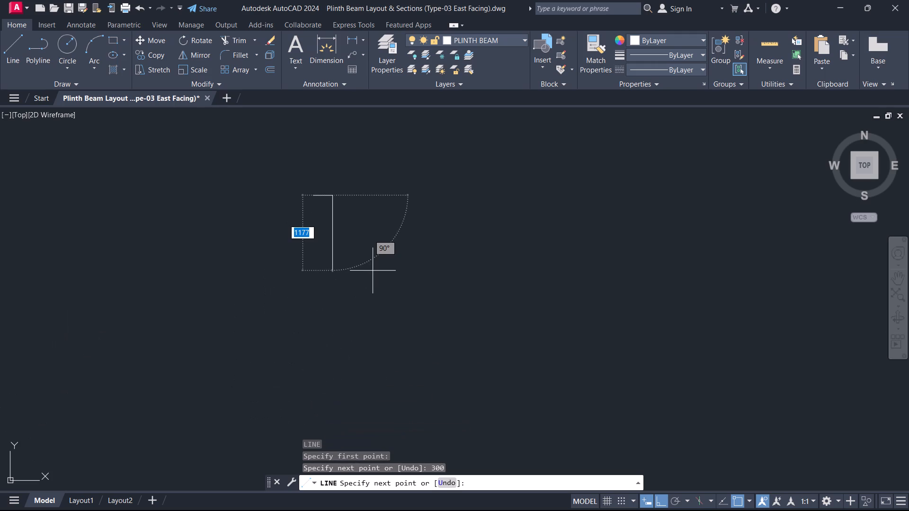
pyautogui.write('45')
pyautogui.press('BackSpace')
pyautogui.press('BackSpace')
pyautogui.write('600')
pyautogui.press('Return')
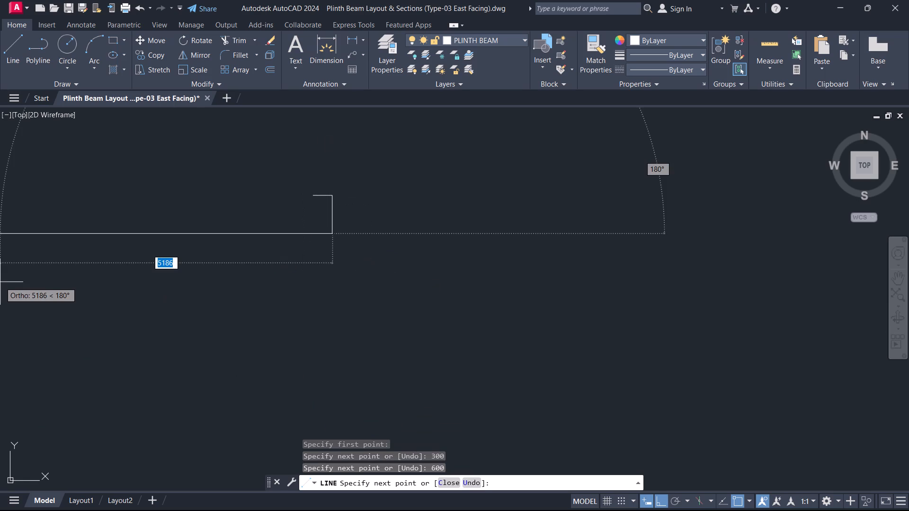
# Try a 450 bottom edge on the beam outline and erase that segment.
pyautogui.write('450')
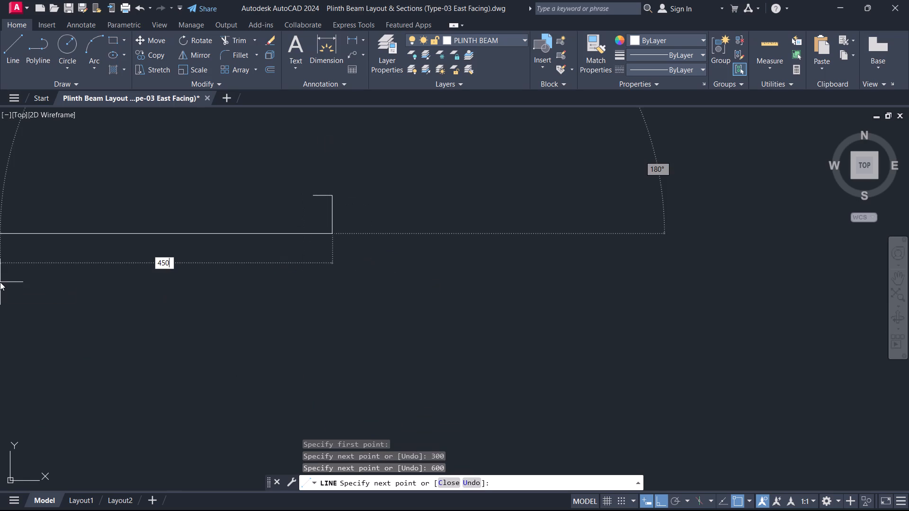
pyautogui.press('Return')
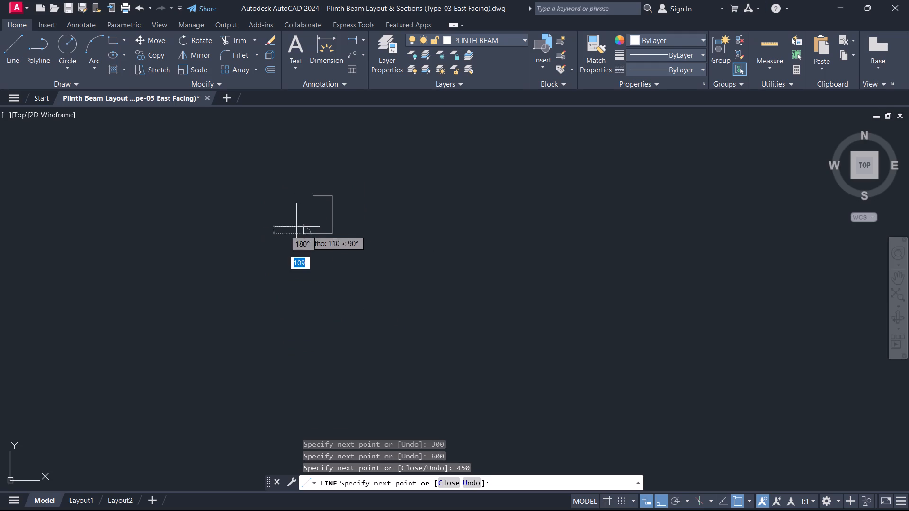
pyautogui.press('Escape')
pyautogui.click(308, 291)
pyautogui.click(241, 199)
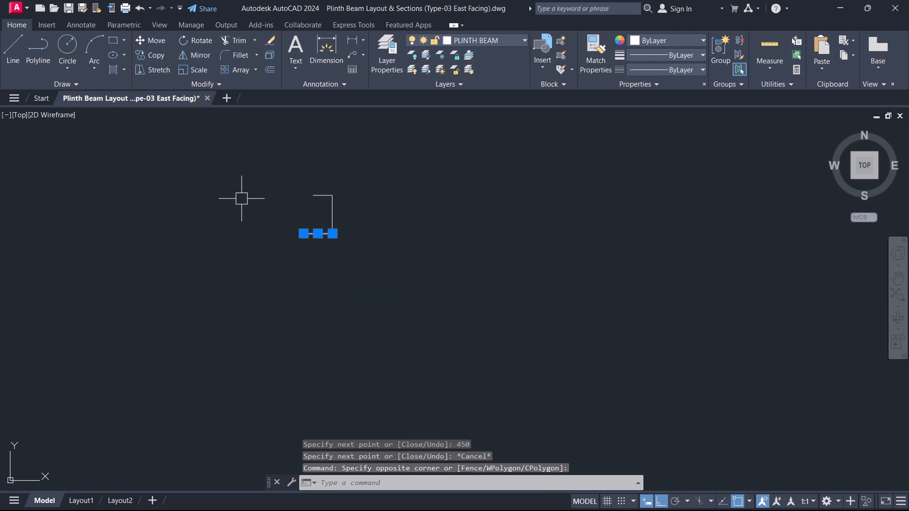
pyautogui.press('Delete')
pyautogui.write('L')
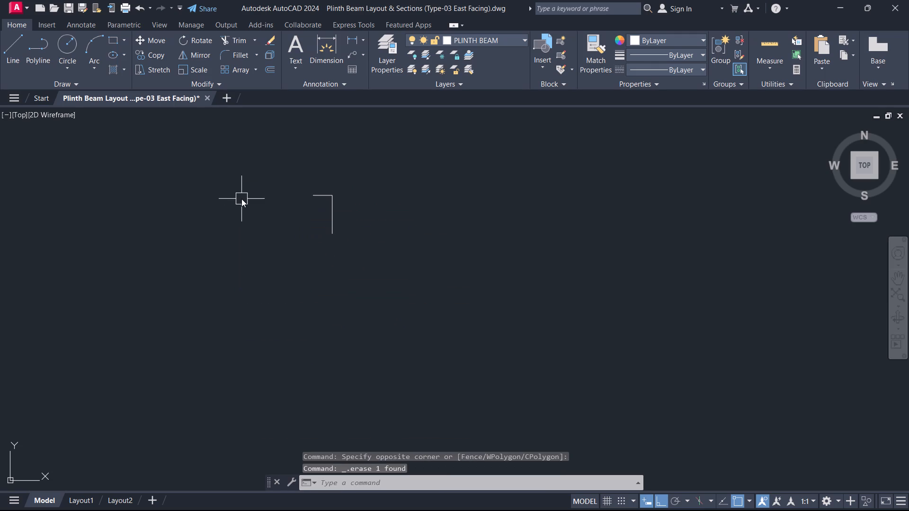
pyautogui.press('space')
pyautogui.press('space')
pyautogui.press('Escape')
# Close the beam outline with a 300 bottom edge and a 600 left side.
pyautogui.press('space')
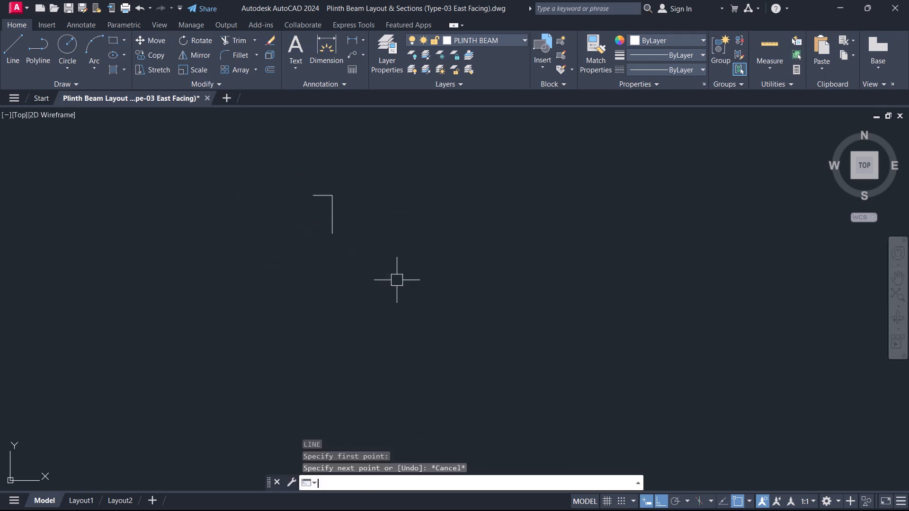
pyautogui.click(329, 233)
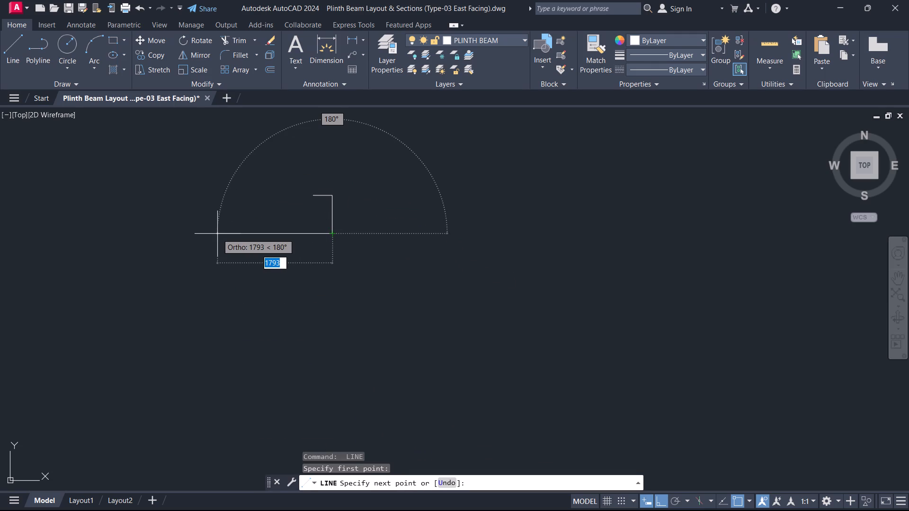
pyautogui.write('300')
pyautogui.press('Return')
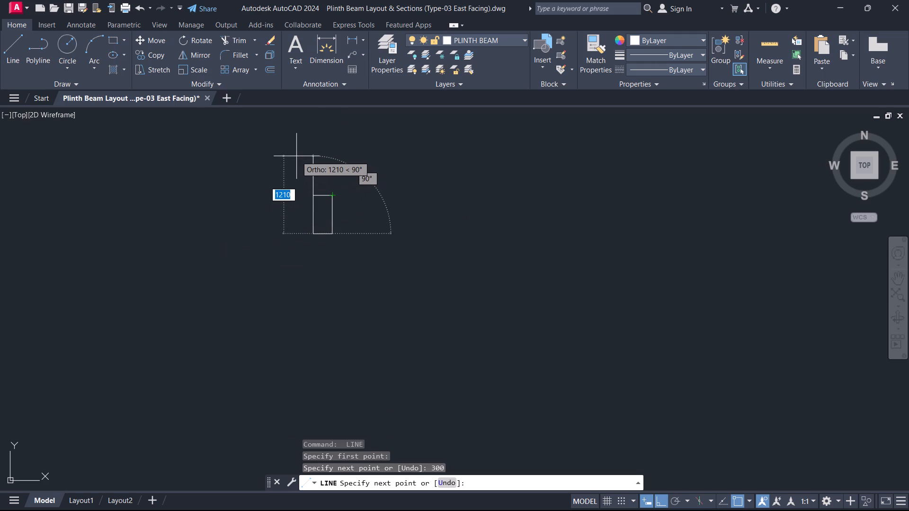
pyautogui.write('600')
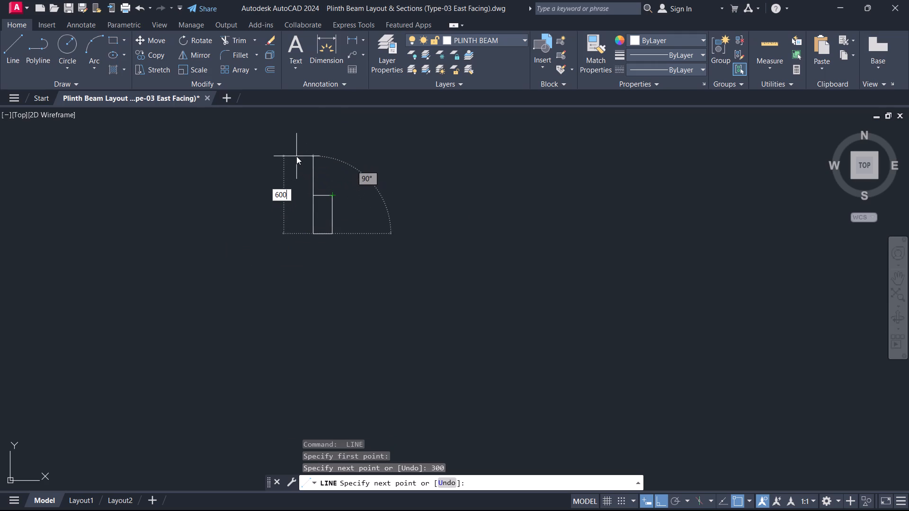
pyautogui.press('Return')
pyautogui.press('Escape')
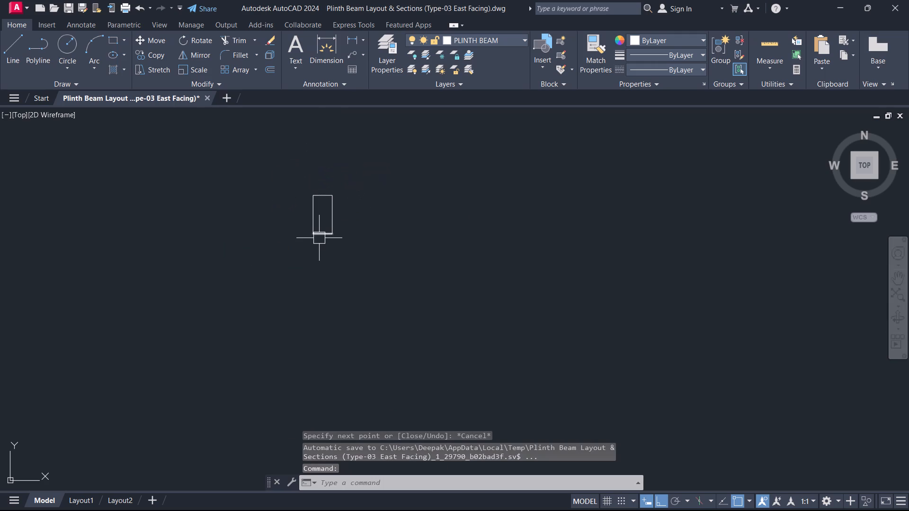
# Fill the 300 by 600 beam outline with a SOLID hatch.
pyautogui.write('H')
pyautogui.press('space')
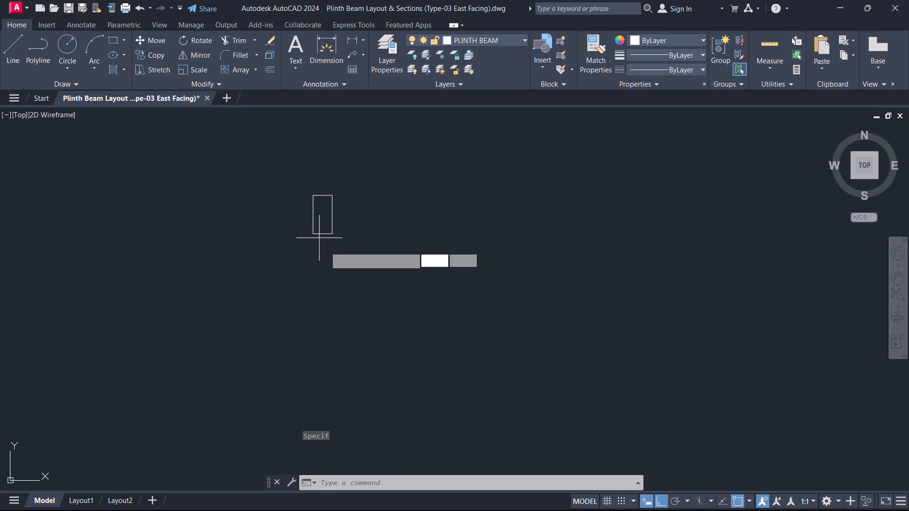
pyautogui.click(125, 57)
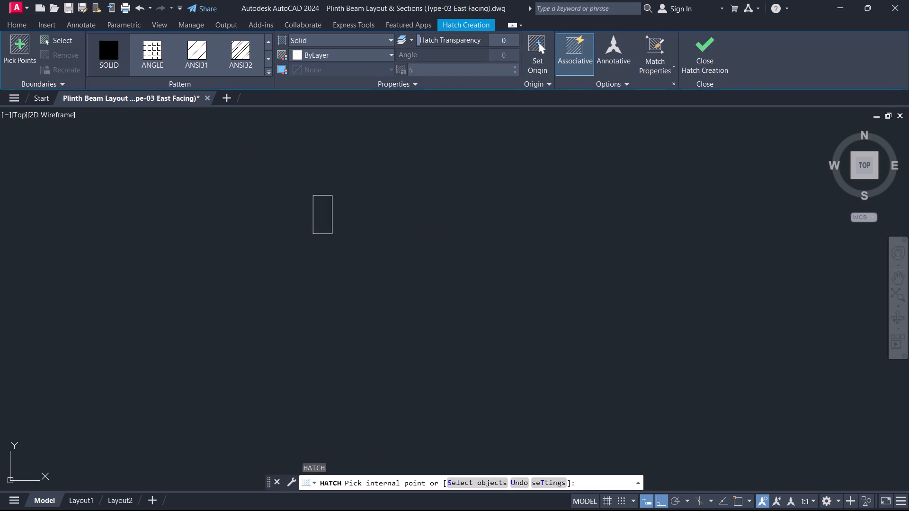
pyautogui.click(319, 223)
pyautogui.press('Escape')
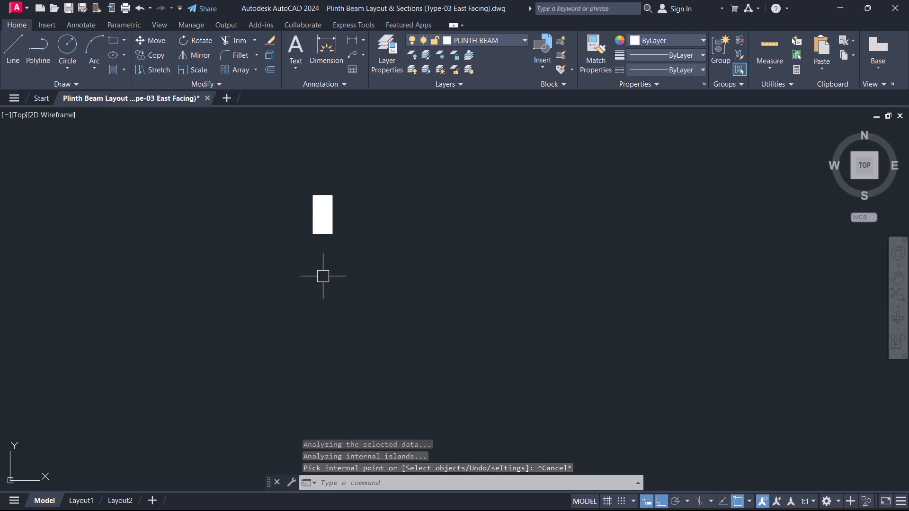
# Draw a 500 by 100 base outline directly under the beam, projecting 100 beyond each side.
pyautogui.write('L')
pyautogui.press('space')
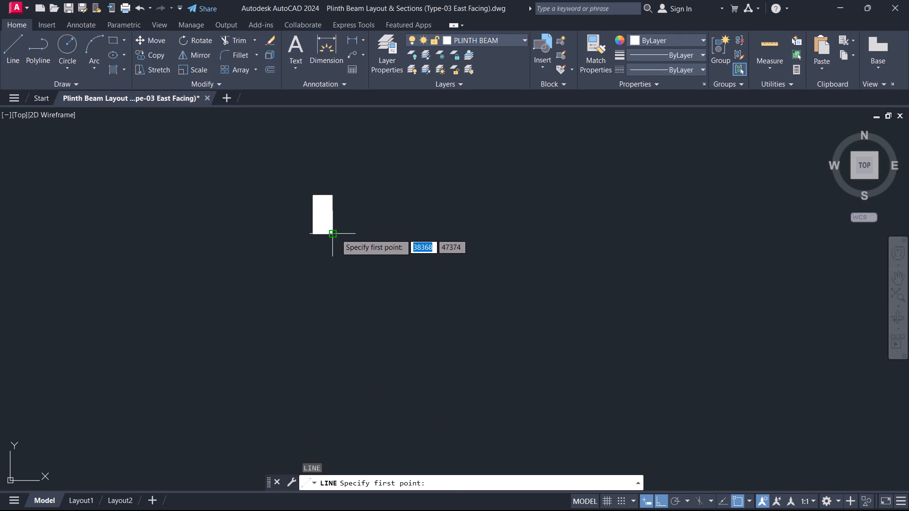
pyautogui.click(336, 234)
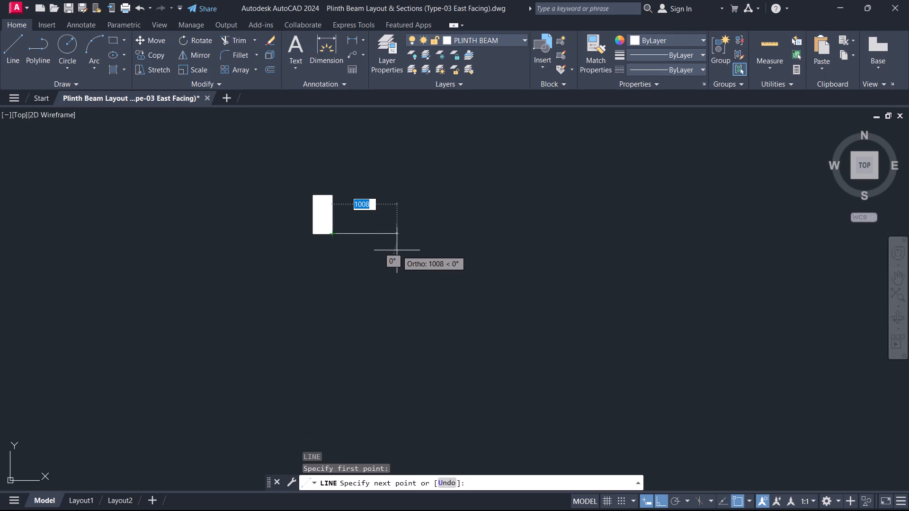
pyautogui.press('1')
pyautogui.write('00')
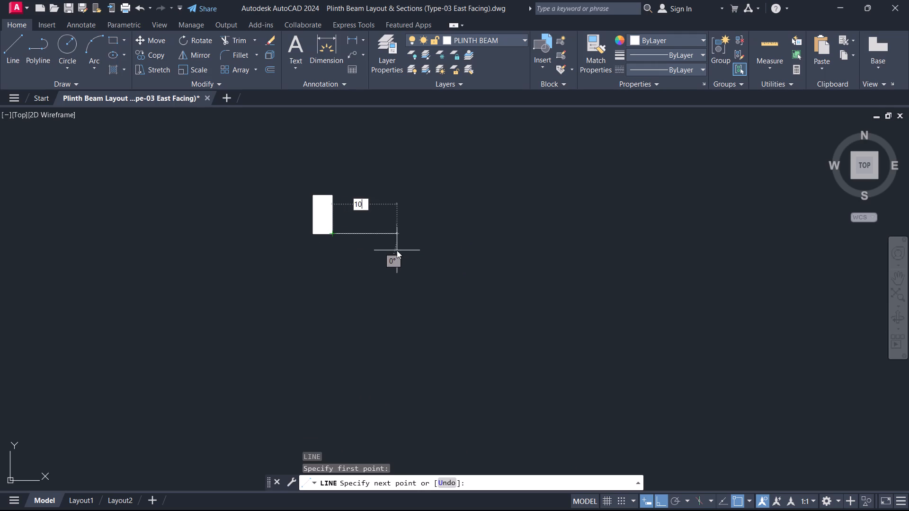
pyautogui.press('Return')
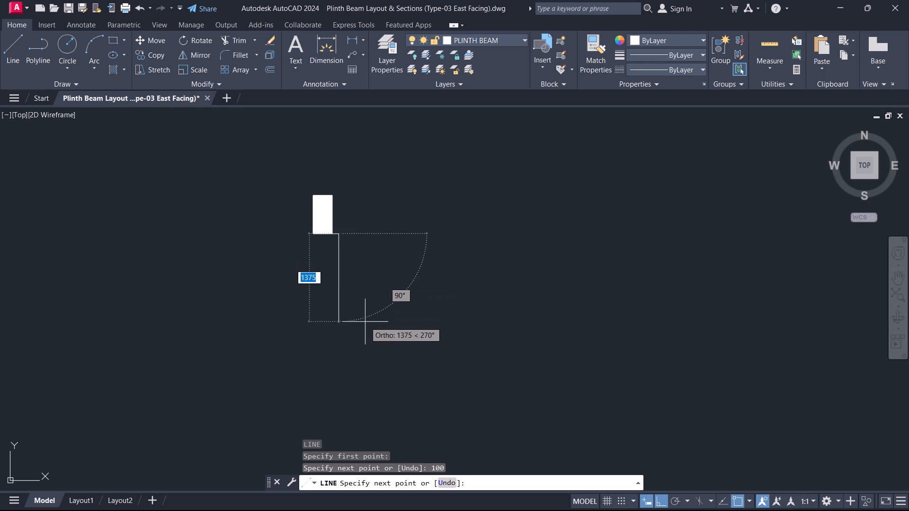
pyautogui.write('100')
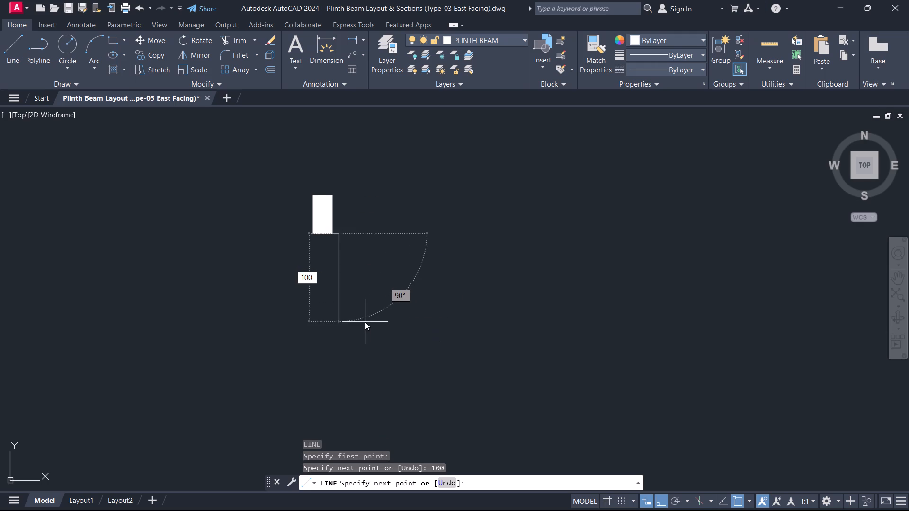
pyautogui.press('Return')
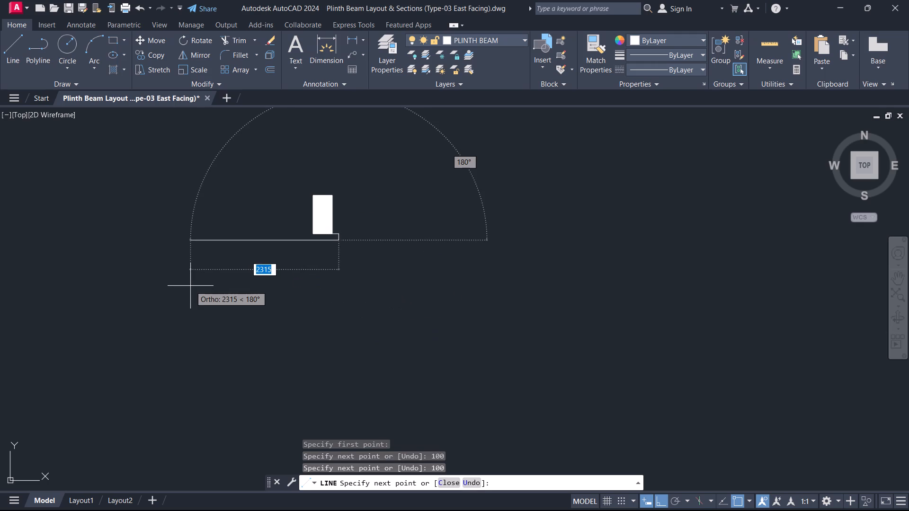
pyautogui.write('500')
pyautogui.press('Return')
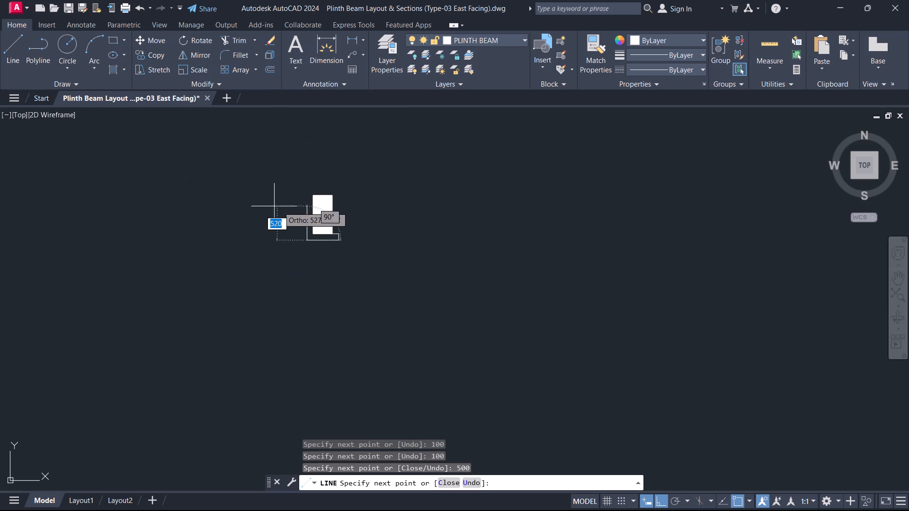
pyautogui.write('100')
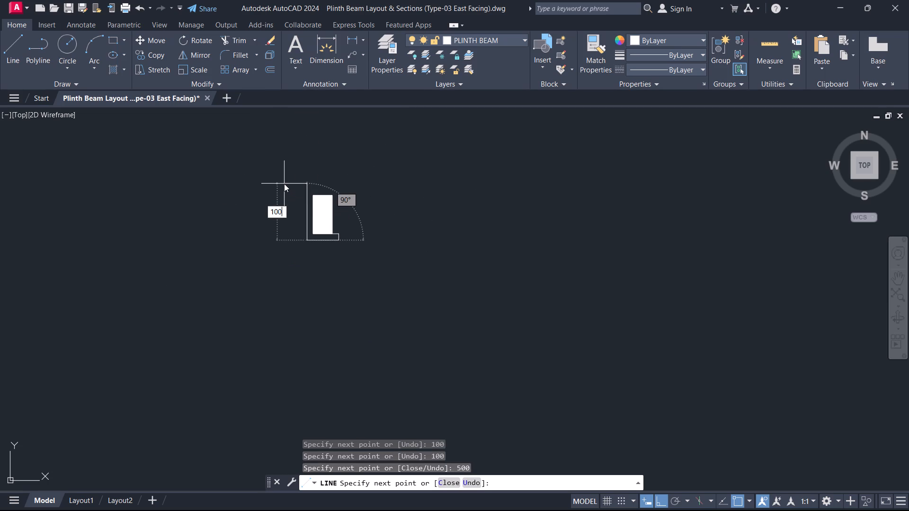
pyautogui.press('Return')
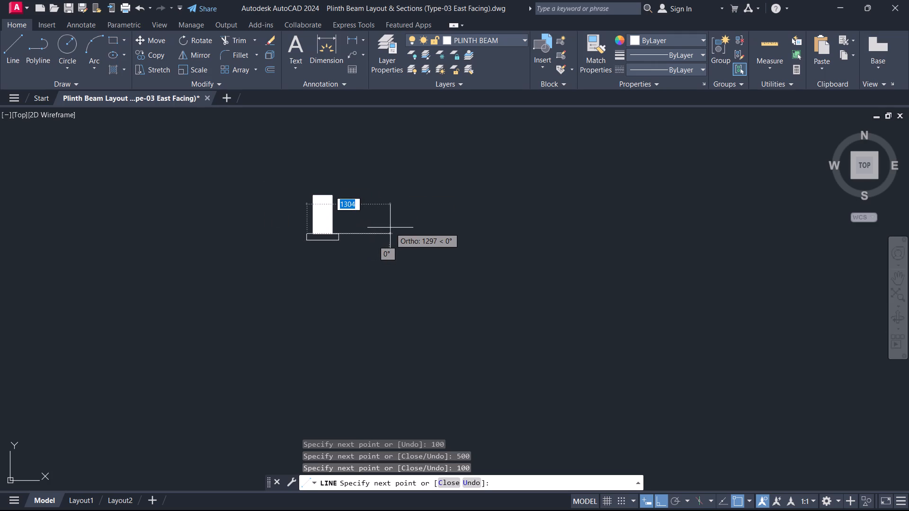
pyautogui.write('100')
pyautogui.press('Return')
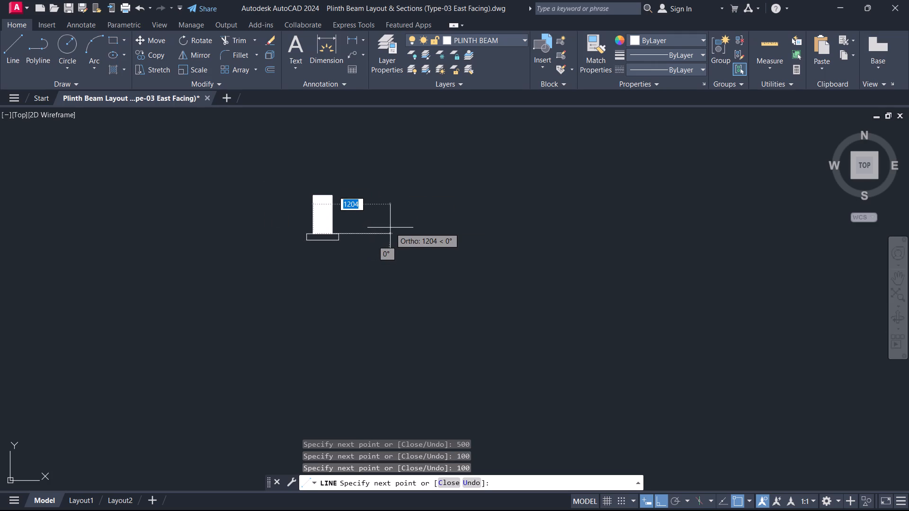
pyautogui.press('Escape')
# Set the hatch pattern to AR-CONC for the base outline.
pyautogui.write('H')
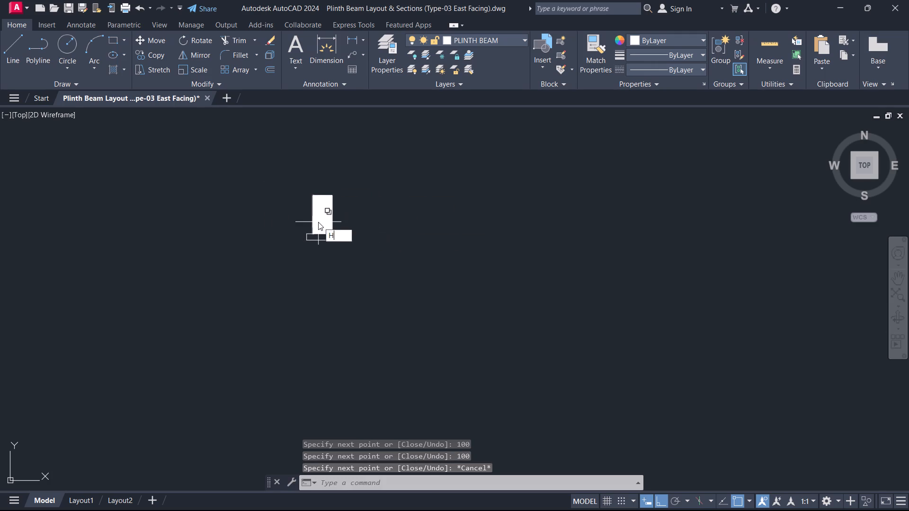
pyautogui.press('space')
pyautogui.click(272, 72)
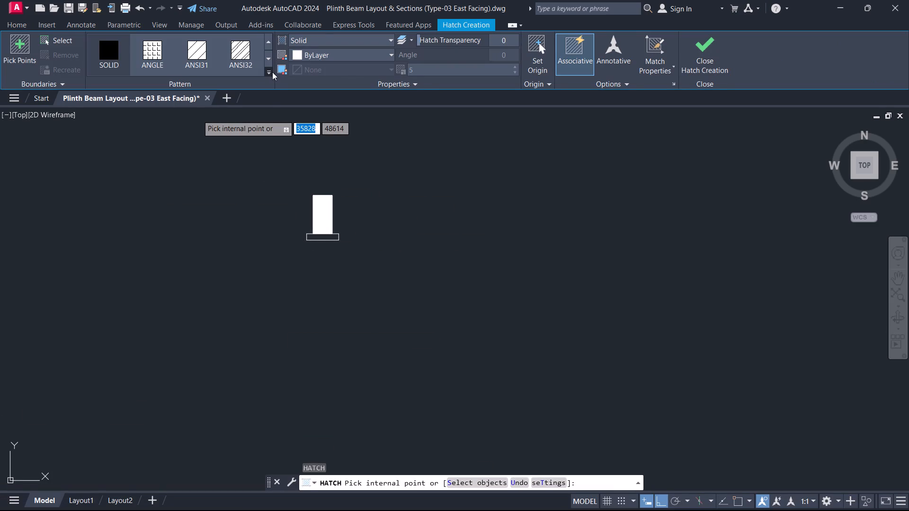
pyautogui.click(238, 187)
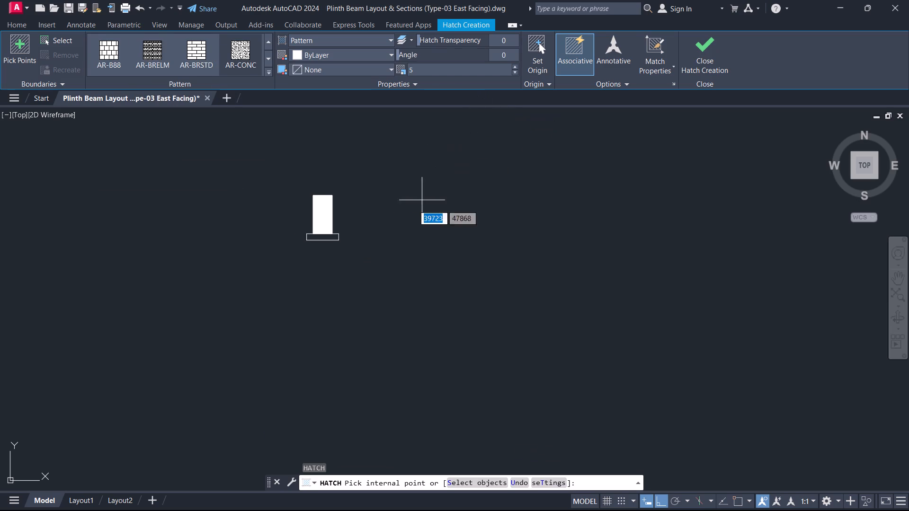
pyautogui.click(435, 68)
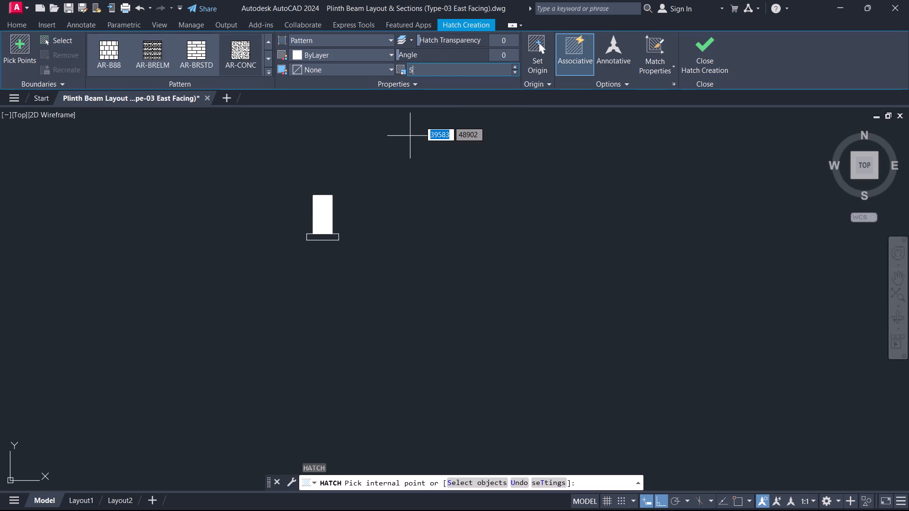
pyautogui.press('F1')
pyautogui.press('Escape')
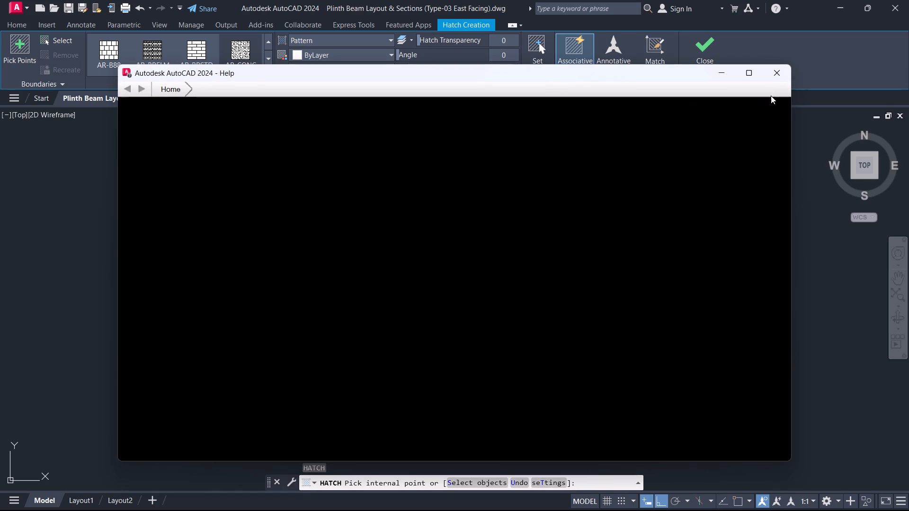
pyautogui.click(782, 76)
pyautogui.press('t')
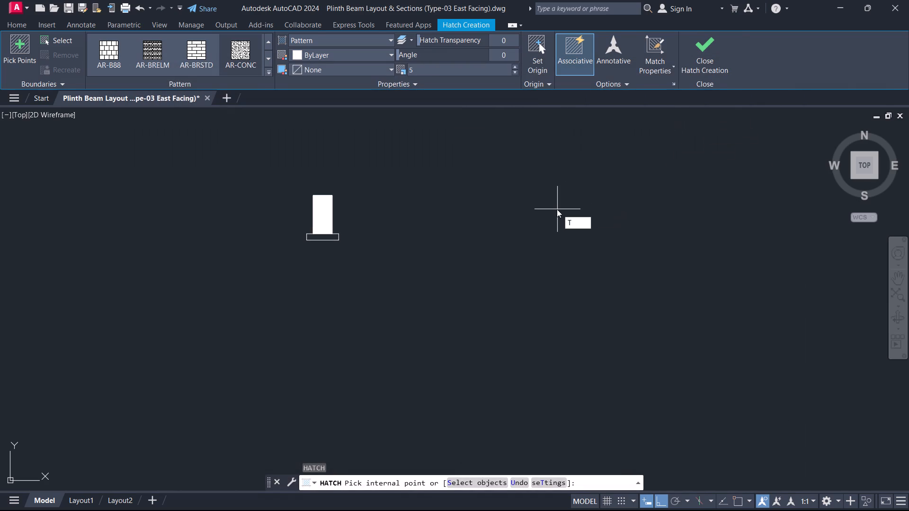
pyautogui.press('Escape')
pyautogui.press('Escape')
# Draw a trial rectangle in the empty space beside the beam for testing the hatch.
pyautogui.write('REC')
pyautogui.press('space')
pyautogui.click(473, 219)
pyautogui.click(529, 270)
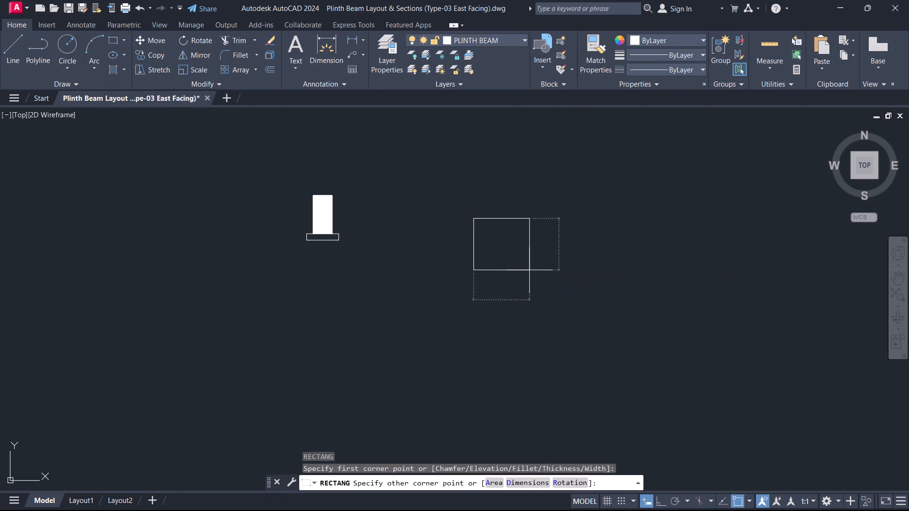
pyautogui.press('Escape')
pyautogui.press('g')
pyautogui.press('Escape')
# Hatch the trial rectangle and the base under the beam with AR-CONC at scale 1.
pyautogui.write('H')
pyautogui.press('space')
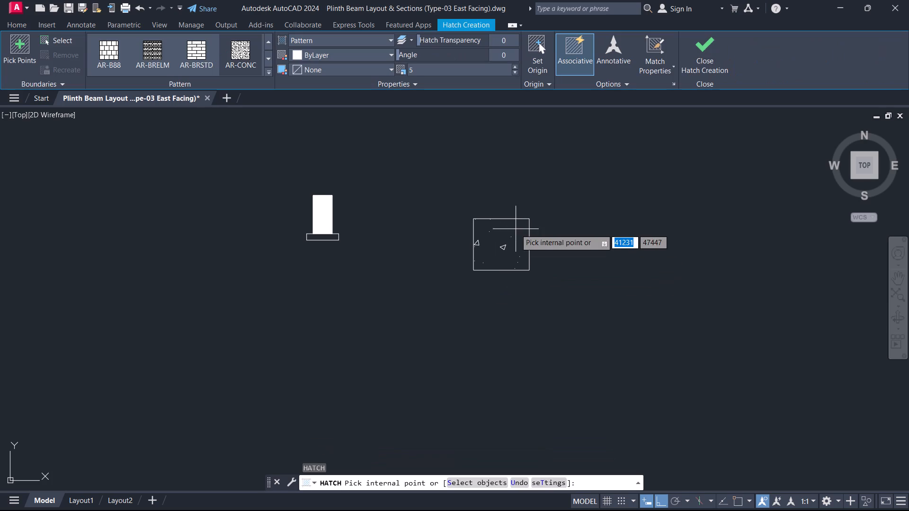
pyautogui.click(508, 239)
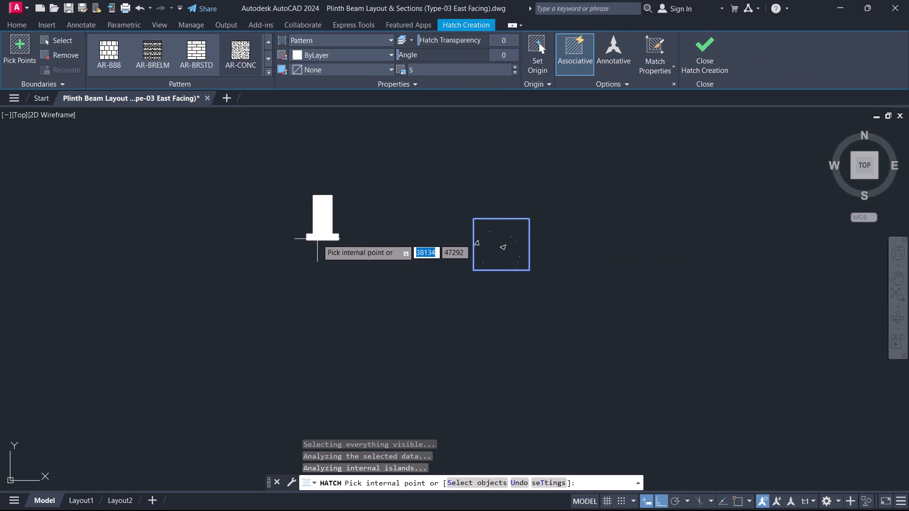
pyautogui.click(438, 71)
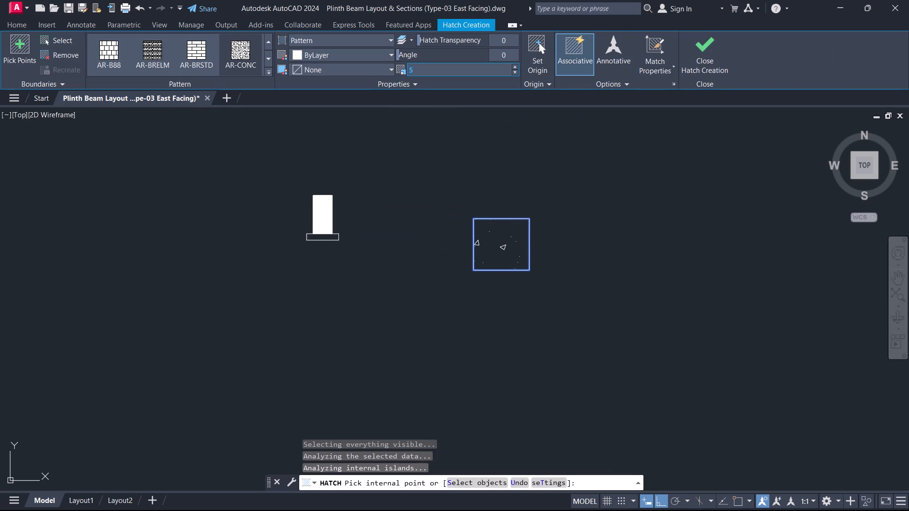
pyautogui.press('1')
pyautogui.press('Return')
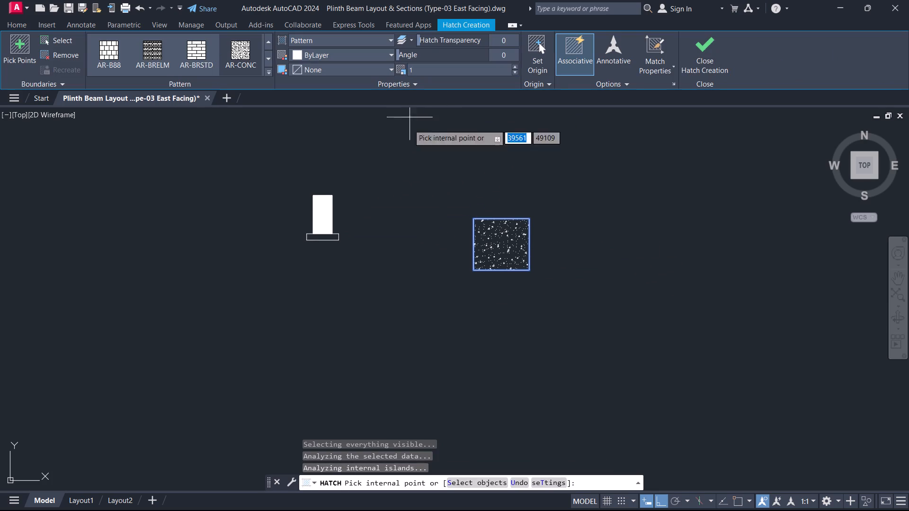
pyautogui.click(320, 236)
pyautogui.press('Escape')
# Explode the AR-CONC hatch shared by the trial rectangle and the beam's base.
pyautogui.click(554, 288)
pyautogui.click(462, 199)
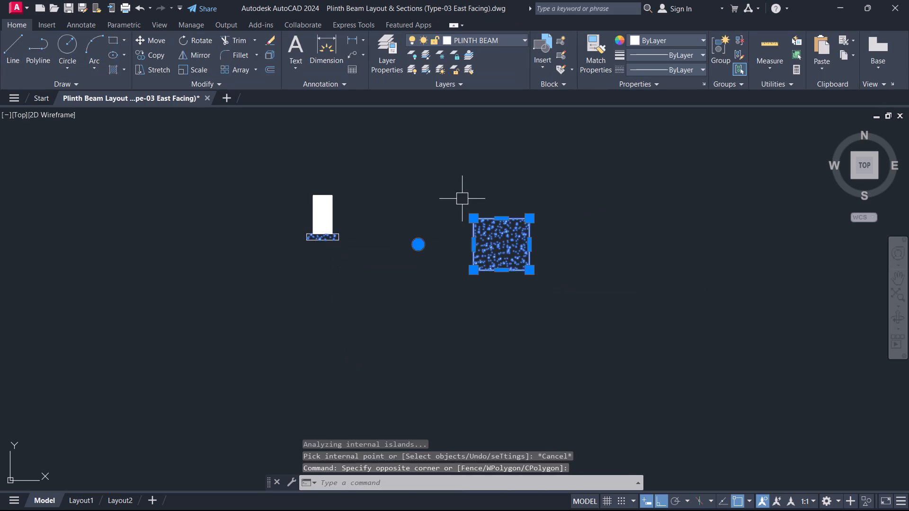
pyautogui.press('Escape')
pyautogui.scroll(2, 520, 229)
pyautogui.click(526, 234)
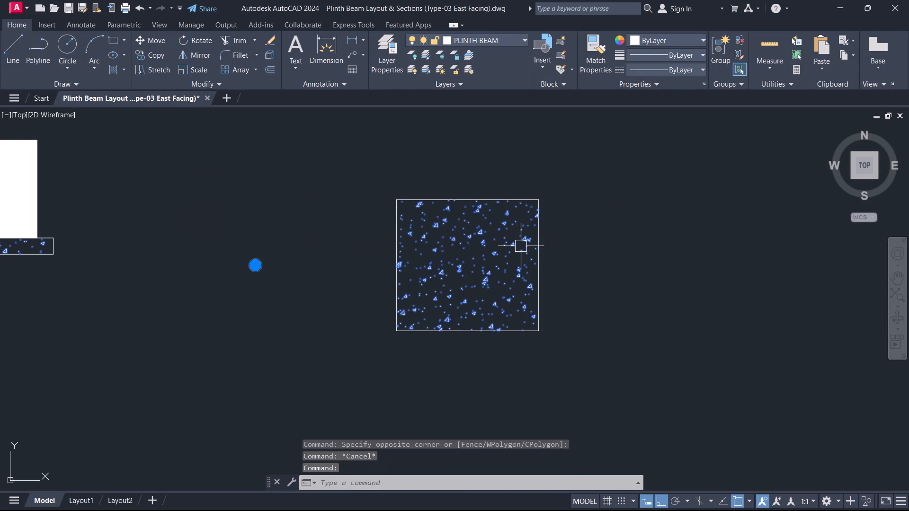
pyautogui.write('X')
pyautogui.press('space')
# Erase the trial rectangle together with all the hatch pieces inside it.
pyautogui.moveTo(564, 306); pyautogui.dragTo(555, 304)
pyautogui.click(255, 78)
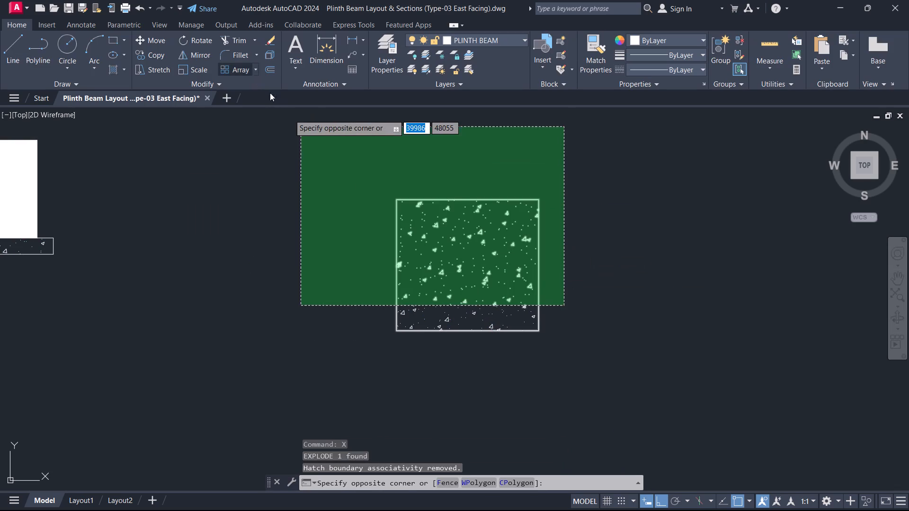
pyautogui.click(522, 372)
pyautogui.moveTo(592, 399); pyautogui.dragTo(583, 389)
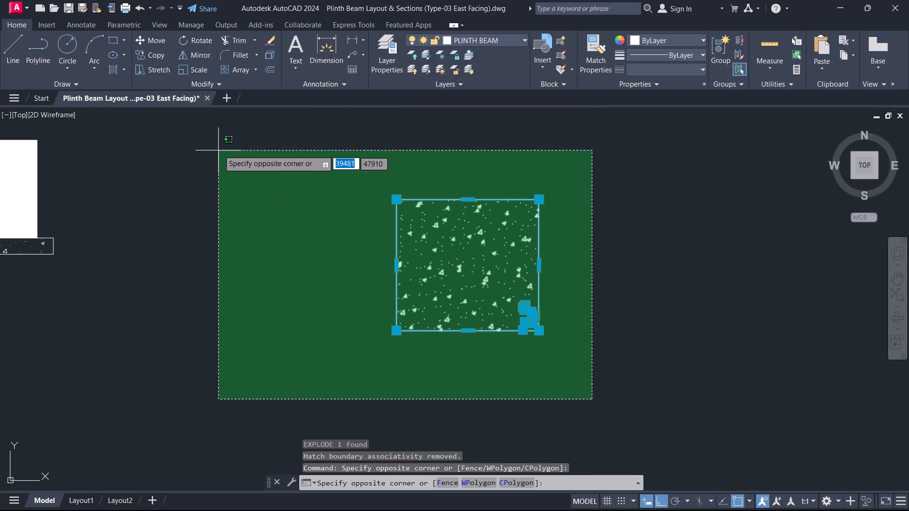
pyautogui.click(219, 150)
pyautogui.press('Delete')
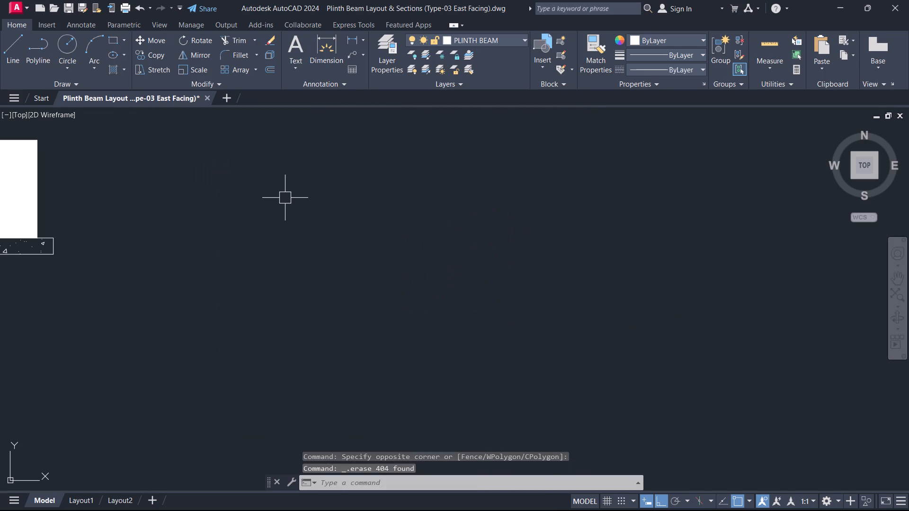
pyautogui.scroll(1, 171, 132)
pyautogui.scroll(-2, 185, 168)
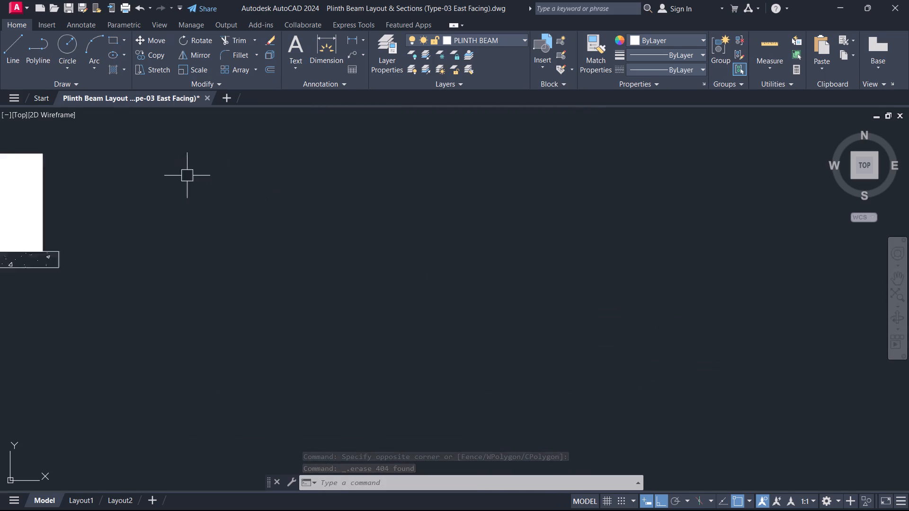
# Draw a horizontal line about 1322 long running left from the top-left corner of the solid beam.
pyautogui.scroll(-1, 187, 176)
pyautogui.moveTo(78, 198); pyautogui.dragTo(300, 288, button='middle')
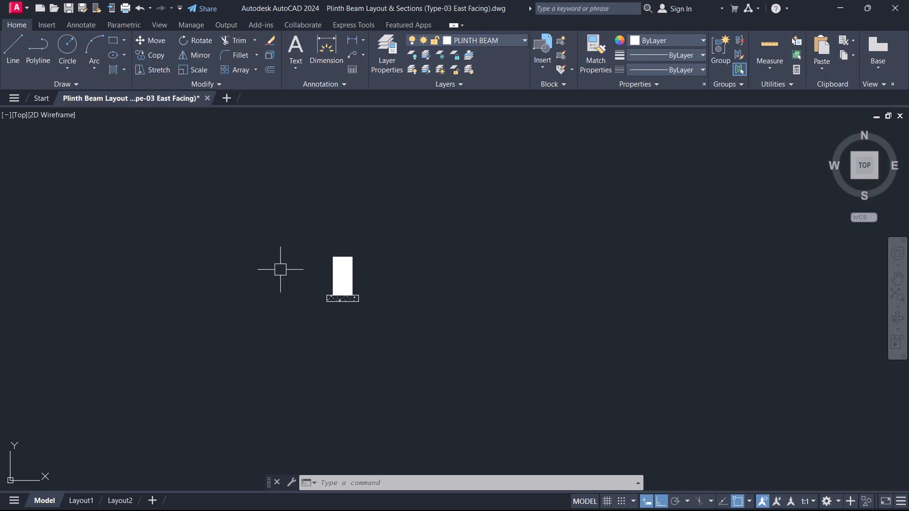
pyautogui.write('L')
pyautogui.press('space')
pyautogui.scroll(3, 312, 252)
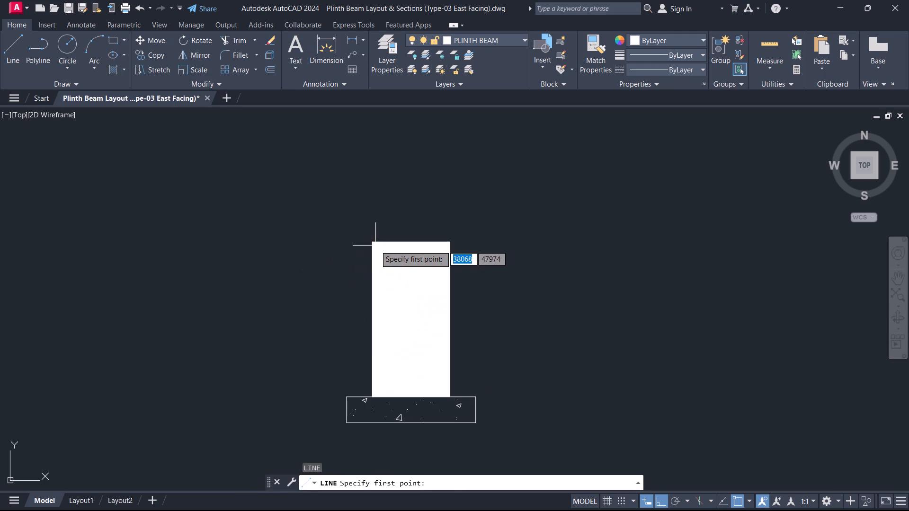
pyautogui.click(375, 246)
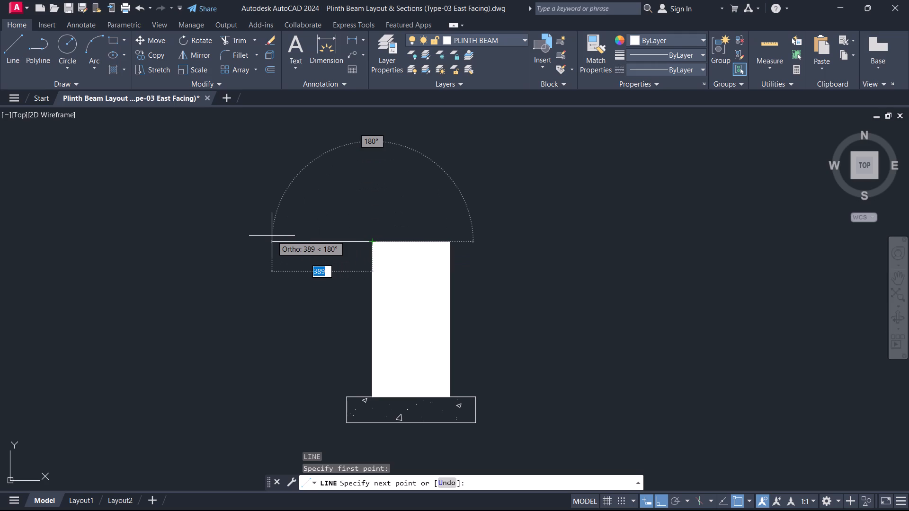
pyautogui.scroll(-4, 259, 231)
pyautogui.moveTo(239, 228); pyautogui.dragTo(432, 319, button='middle')
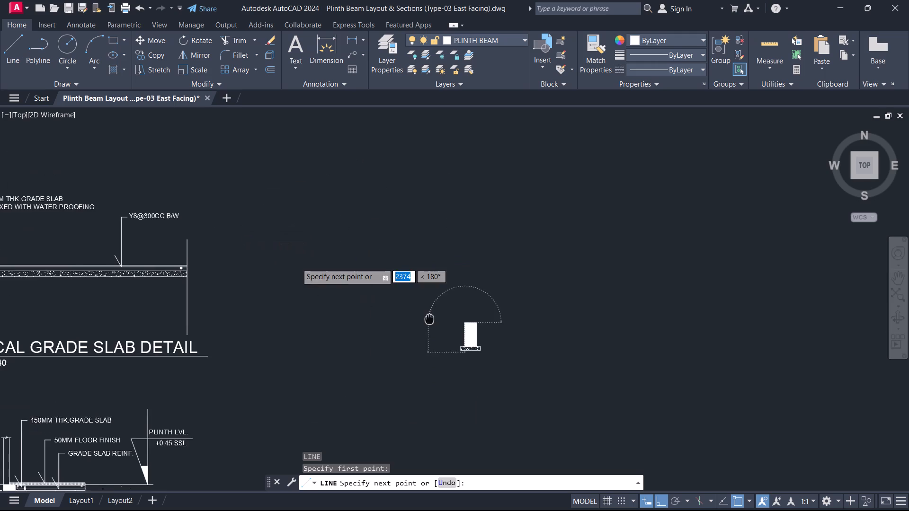
pyautogui.moveTo(432, 319); pyautogui.dragTo(427, 315, button='middle')
pyautogui.scroll(1, 412, 311)
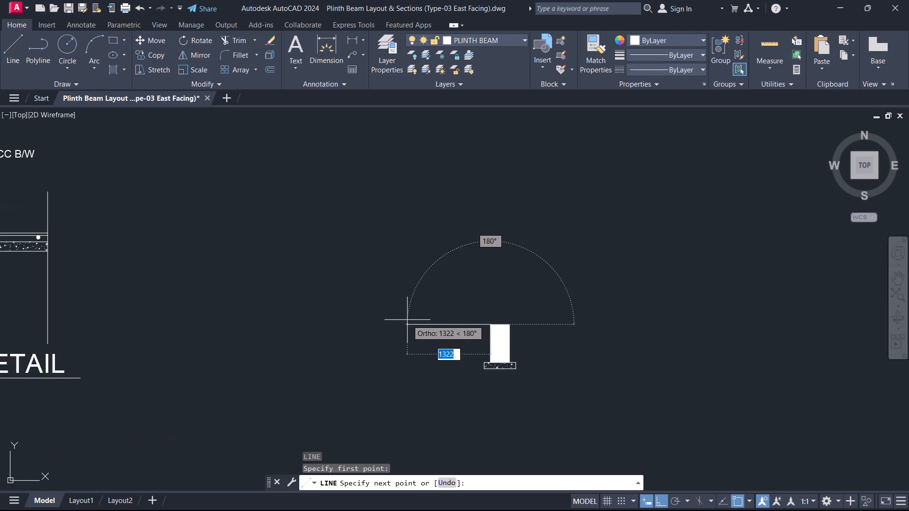
pyautogui.click(407, 320)
pyautogui.press('Escape')
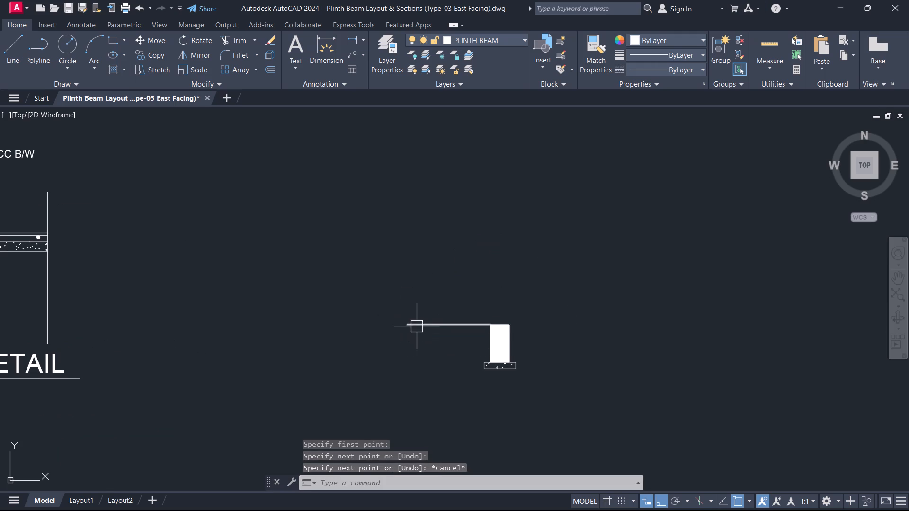
# Offset the new horizontal line upward by 50.
pyautogui.write('O 50')
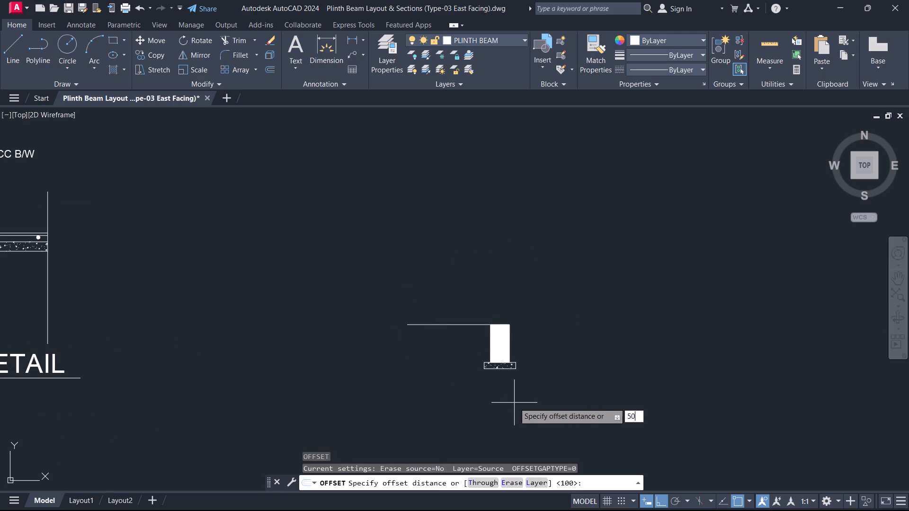
pyautogui.press('Return')
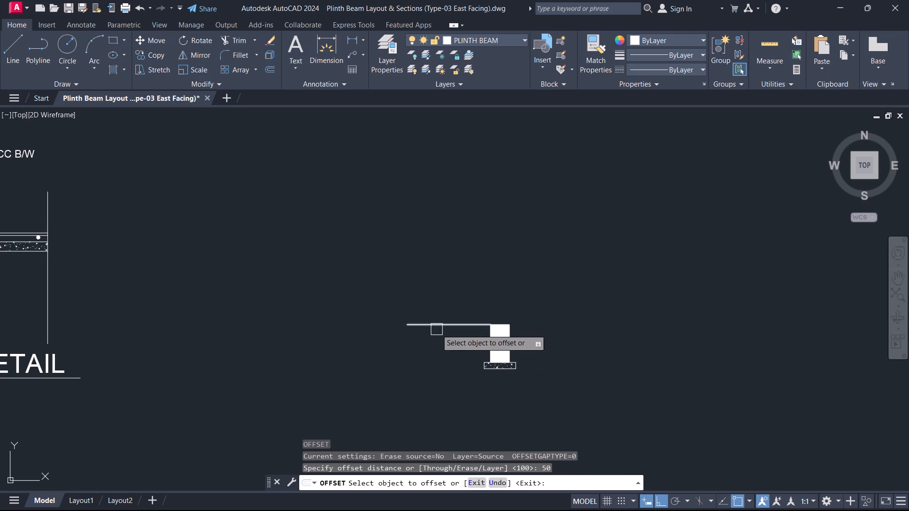
pyautogui.click(437, 329)
pyautogui.click(451, 282)
pyautogui.press('Escape')
# Draw a short vertical line upward from the midpoint of the beam's top edge, reaching past the upper horizontal line.
pyautogui.write('L')
pyautogui.press('space')
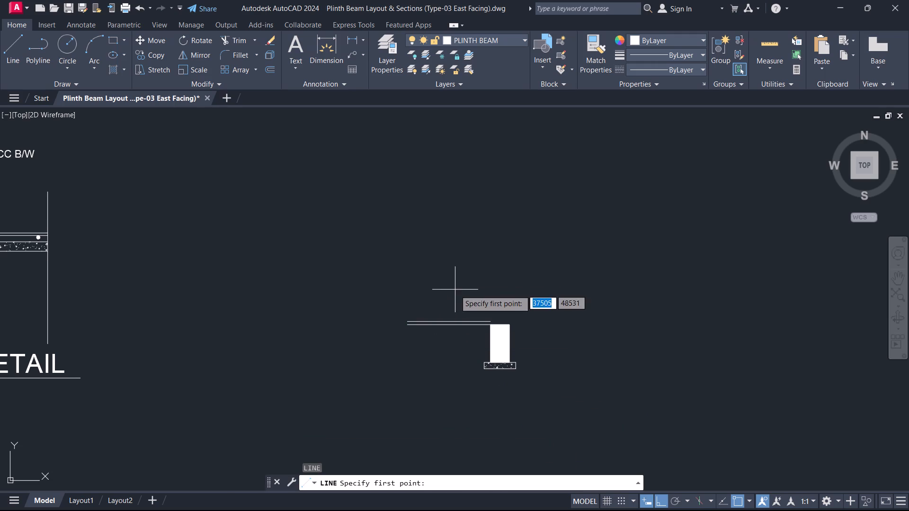
pyautogui.scroll(1, 466, 299)
pyautogui.scroll(2, 492, 351)
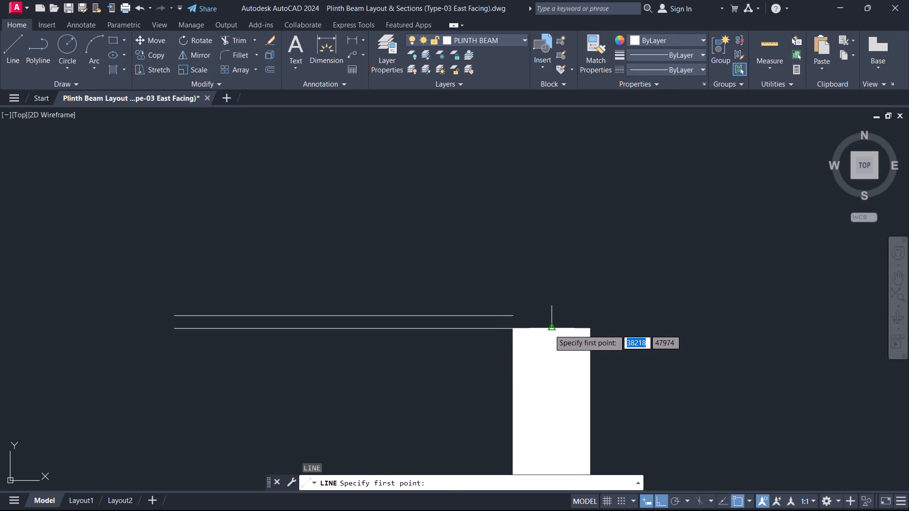
pyautogui.click(549, 329)
pyautogui.click(547, 259)
pyautogui.press('Escape')
# Extend the upper horizontal line to the vertical line above the middle of the beam.
pyautogui.press('e')
pyautogui.press('x')
pyautogui.press('space')
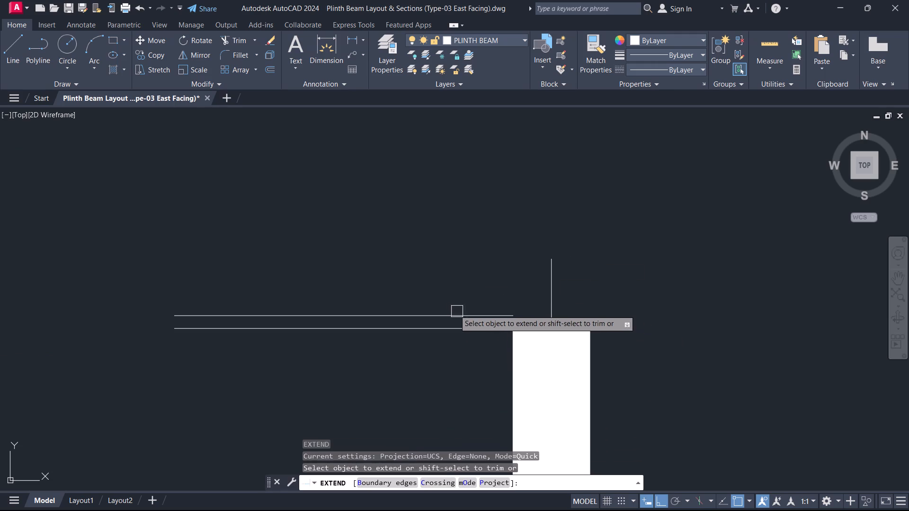
pyautogui.click(457, 317)
pyautogui.press('Escape')
# Trim the part of the vertical line that projects above the upper horizontal line.
pyautogui.write('TR')
pyautogui.press('space')
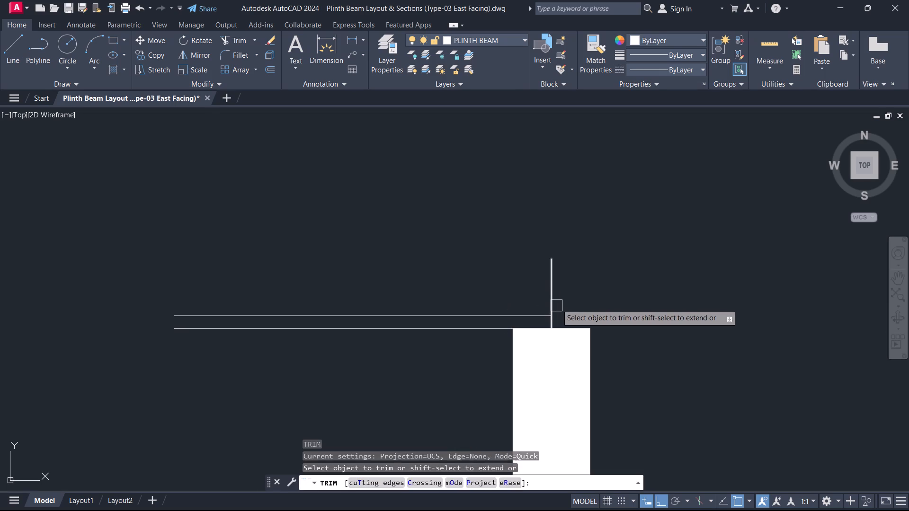
pyautogui.moveTo(569, 299); pyautogui.dragTo(450, 267)
pyautogui.press('Escape')
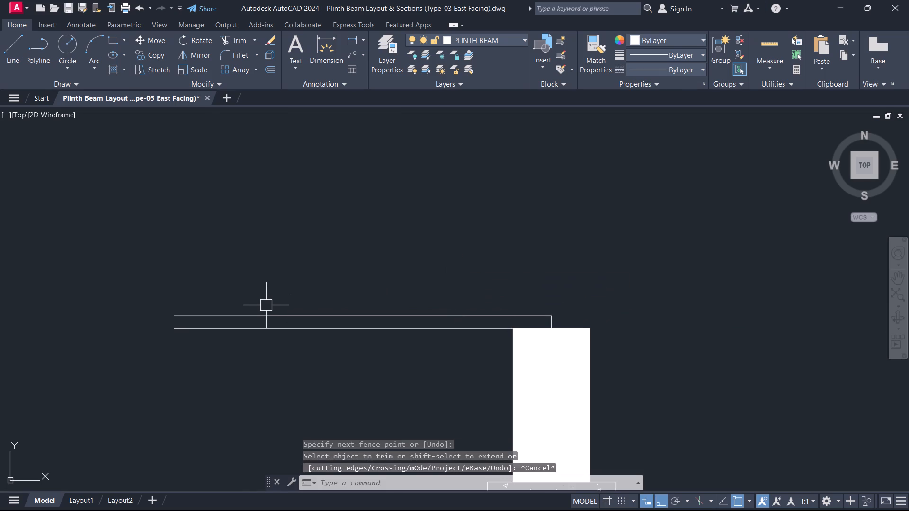
# Start an offset for the horizontal lines beside the beam.
pyautogui.press('o')
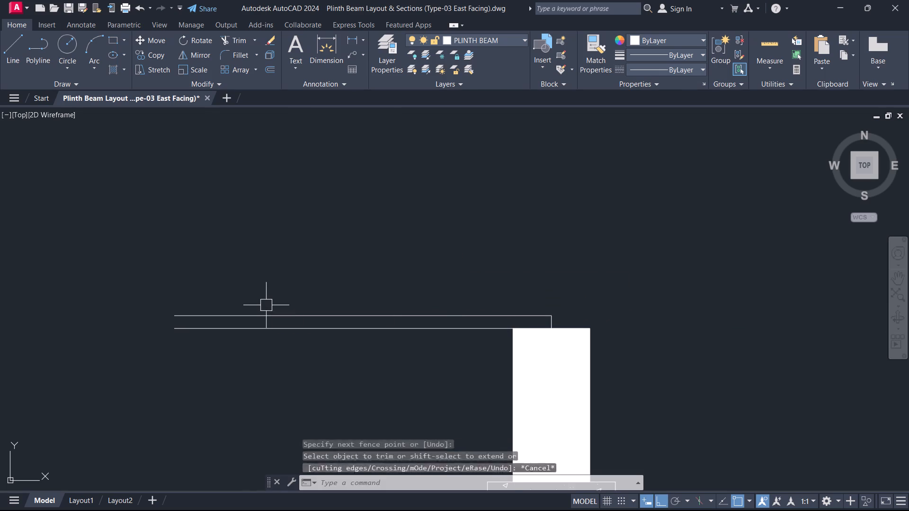
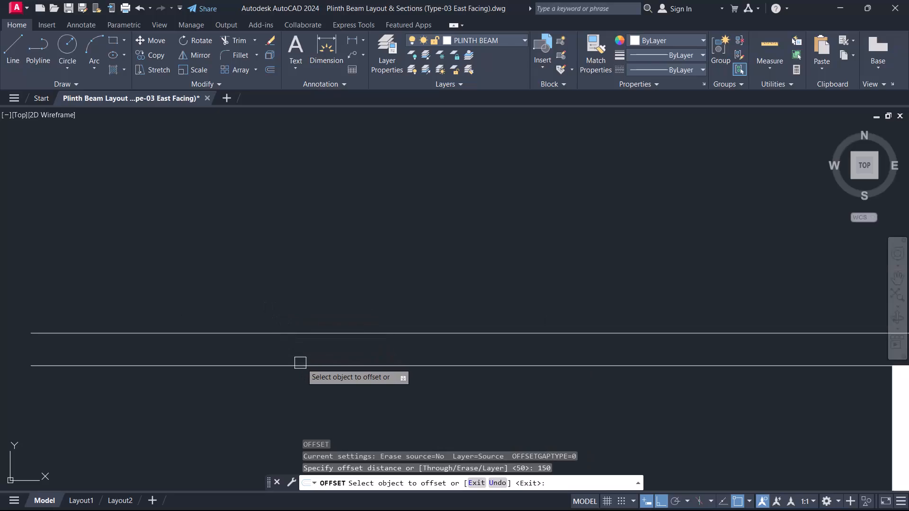
# Offset the horizontal line level with the beam's top edge 150 downward.
pyautogui.click(302, 364)
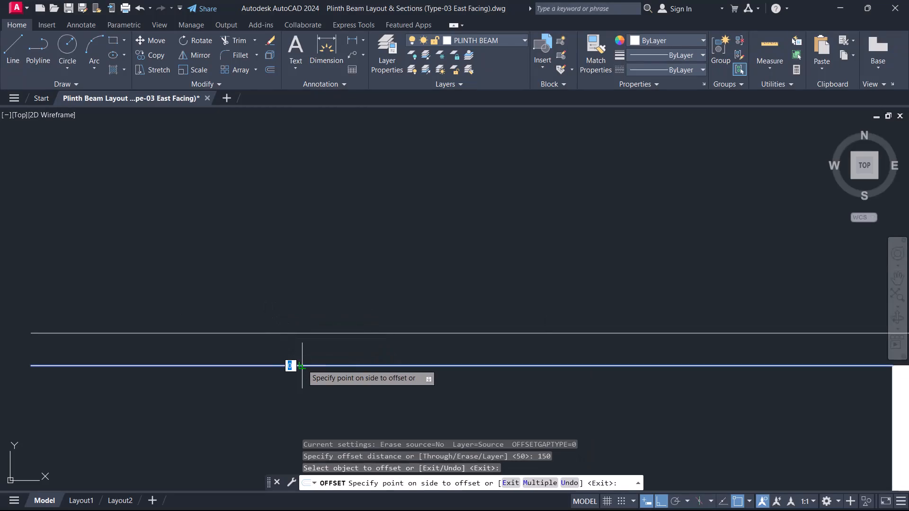
pyautogui.click(287, 409)
pyautogui.scroll(-3, 299, 412)
pyautogui.moveTo(298, 410); pyautogui.dragTo(348, 315, button='middle')
pyautogui.press('Escape')
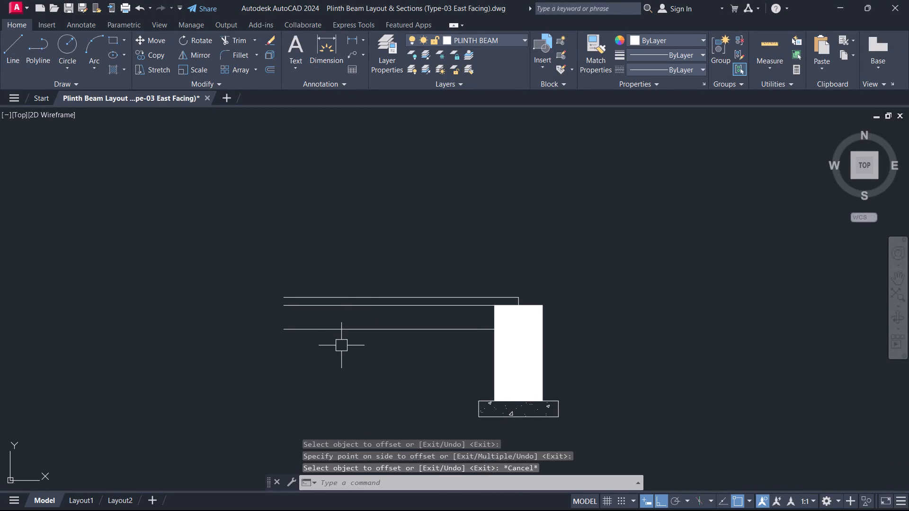
# Offset the lowest horizontal line beside the beam 100 downward to add another floor layer.
pyautogui.write('O 100')
pyautogui.press('Return')
pyautogui.click(410, 332)
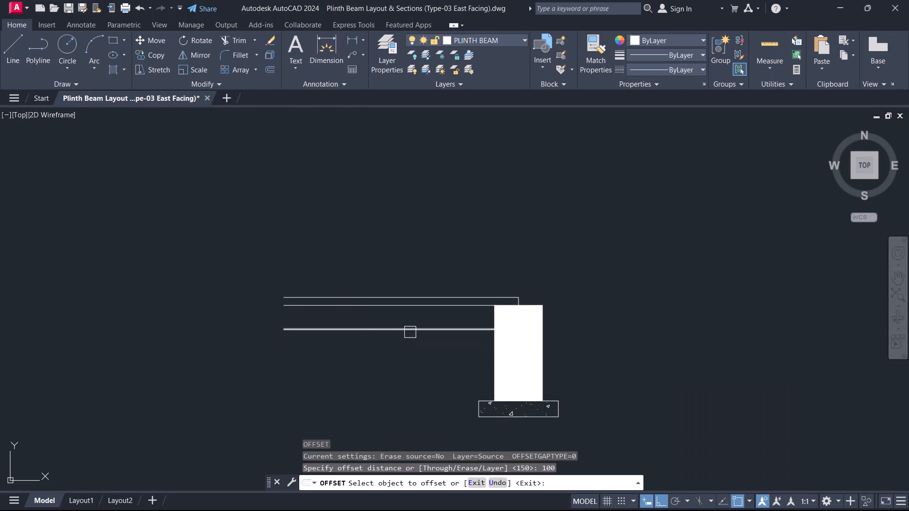
pyautogui.click(402, 383)
pyautogui.press('Escape')
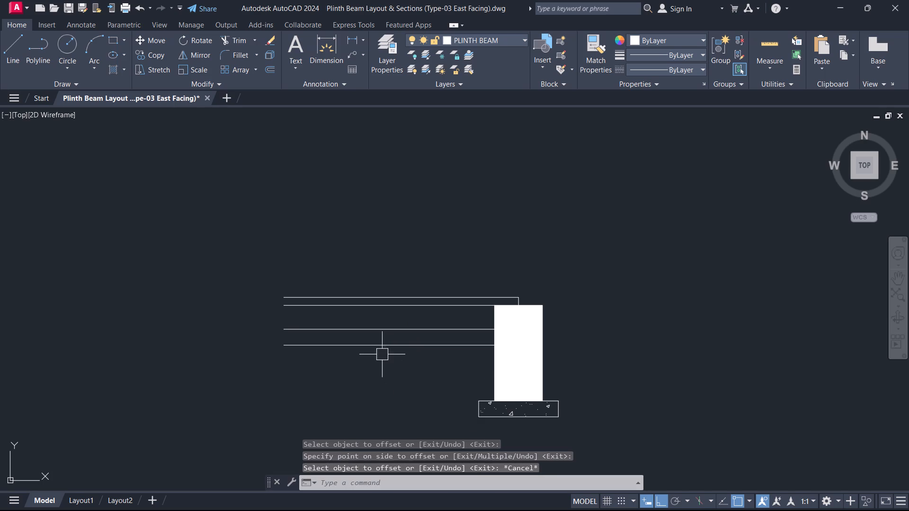
# Check the vertical distance from the lowest floor layer line up to the line level with the beam's top edge.
pyautogui.press('d')
pyautogui.scroll(1, 375, 350)
pyautogui.write('I')
pyautogui.press('space')
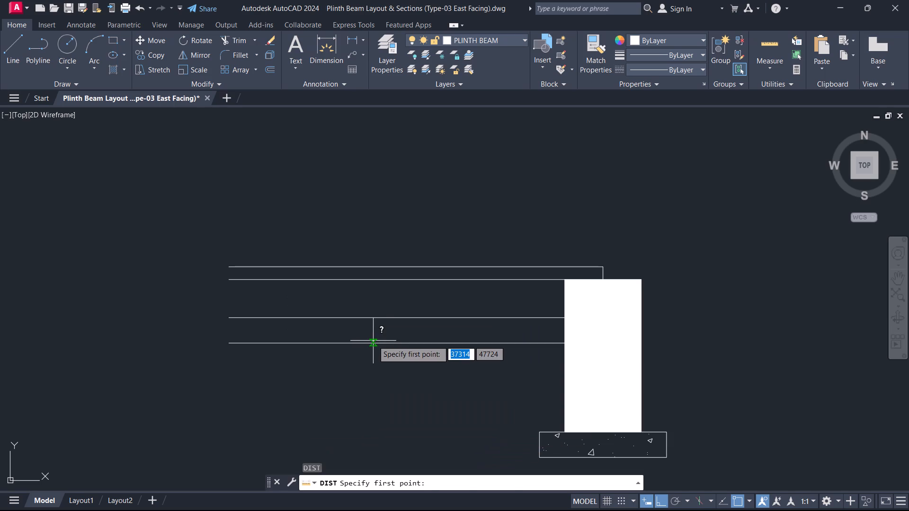
pyautogui.click(373, 341)
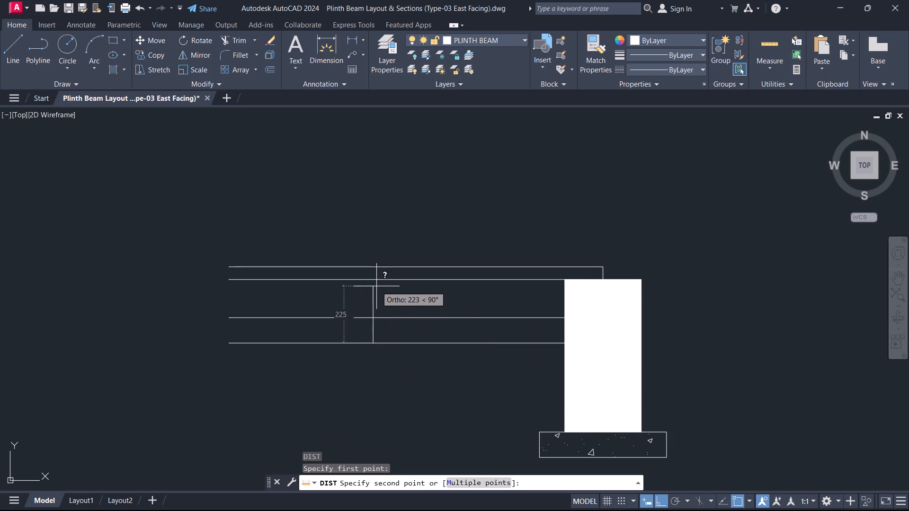
pyautogui.press('Escape')
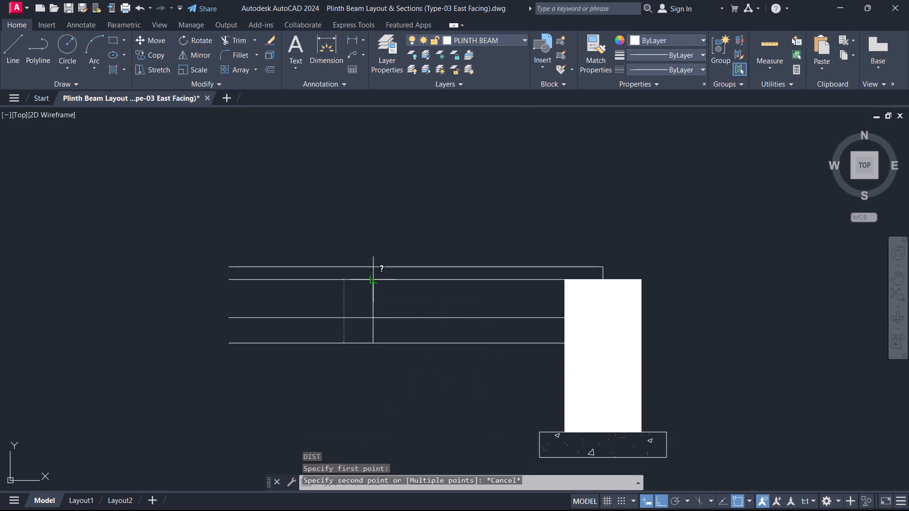
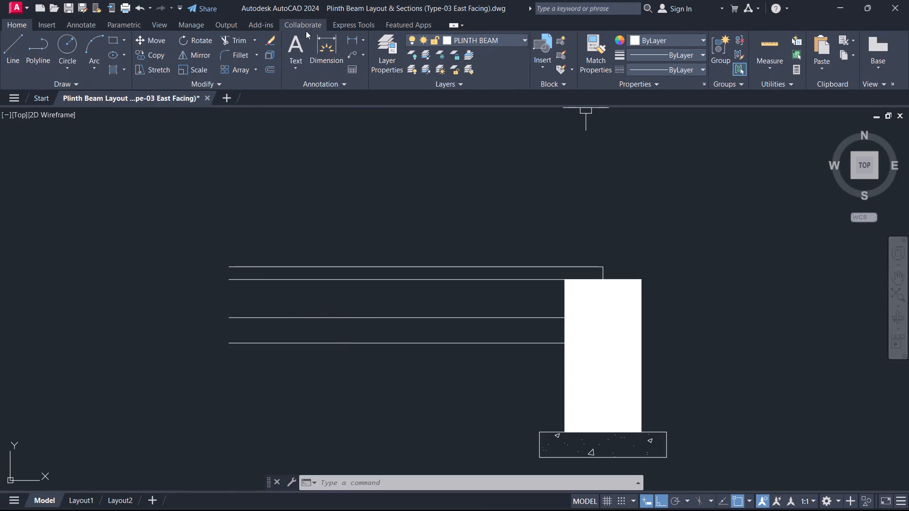
# Insert a break-line symbol across the ends of the two lowest floor layer lines opposite the beam, with the break at the midpoint.
pyautogui.click(357, 23)
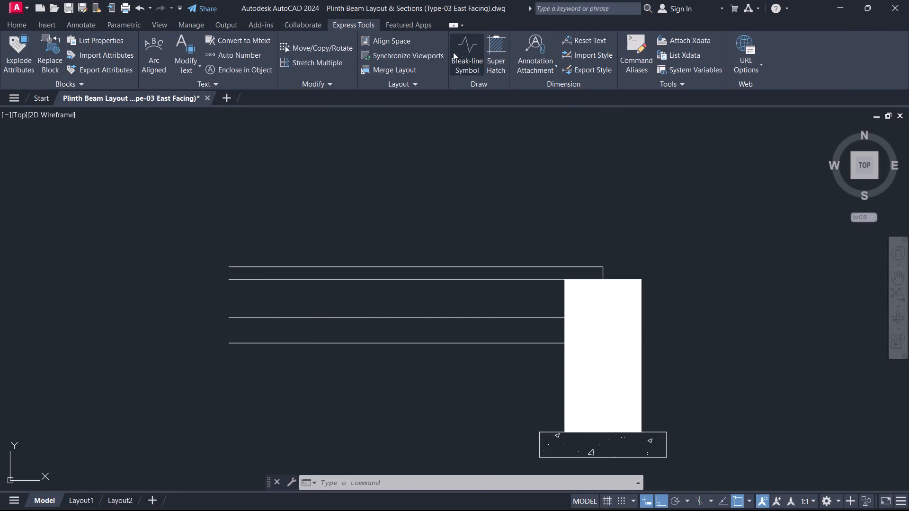
pyautogui.click(462, 50)
pyautogui.click(231, 320)
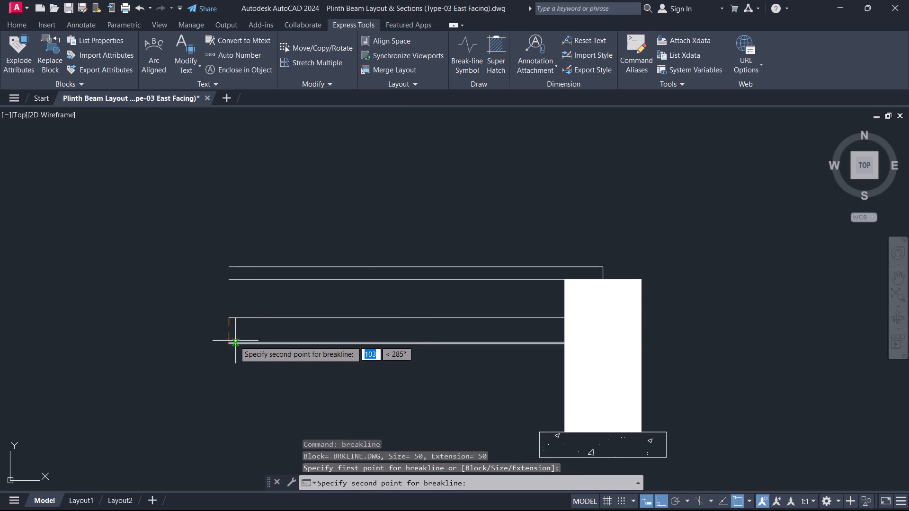
pyautogui.click(230, 341)
pyautogui.scroll(4, 230, 341)
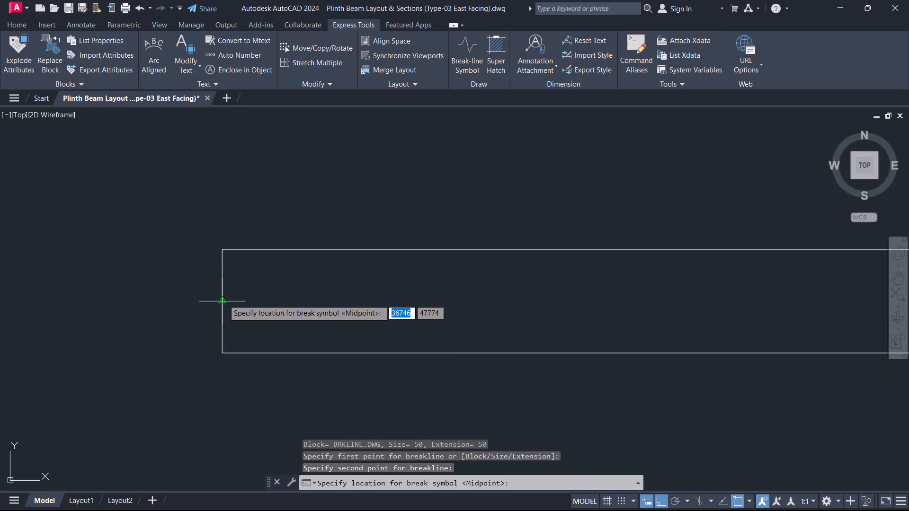
pyautogui.click(223, 300)
# Stretch the break line's upper end up to the end of the topmost floor line.
pyautogui.scroll(-4, 296, 240)
pyautogui.scroll(1, 277, 230)
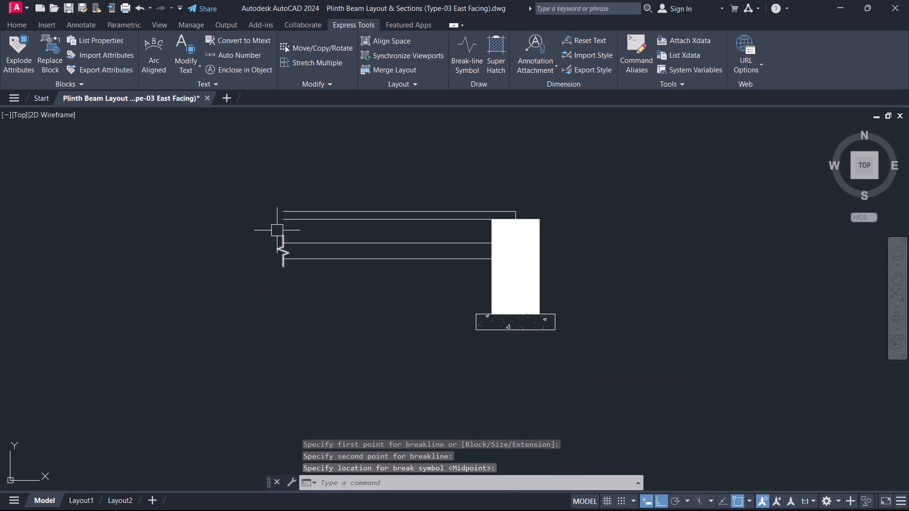
pyautogui.scroll(2, 277, 230)
pyautogui.scroll(1, 304, 271)
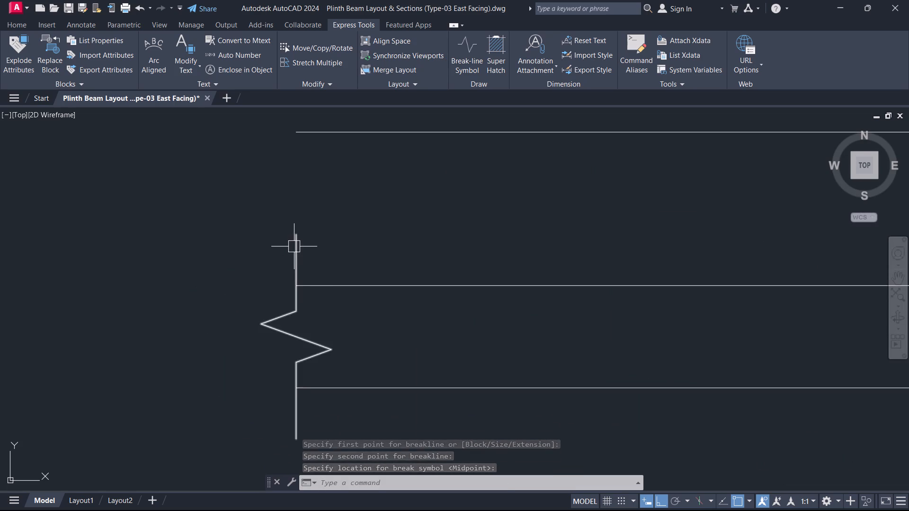
pyautogui.click(294, 247)
pyautogui.click(300, 237)
pyautogui.moveTo(291, 207); pyautogui.dragTo(303, 301, button='middle')
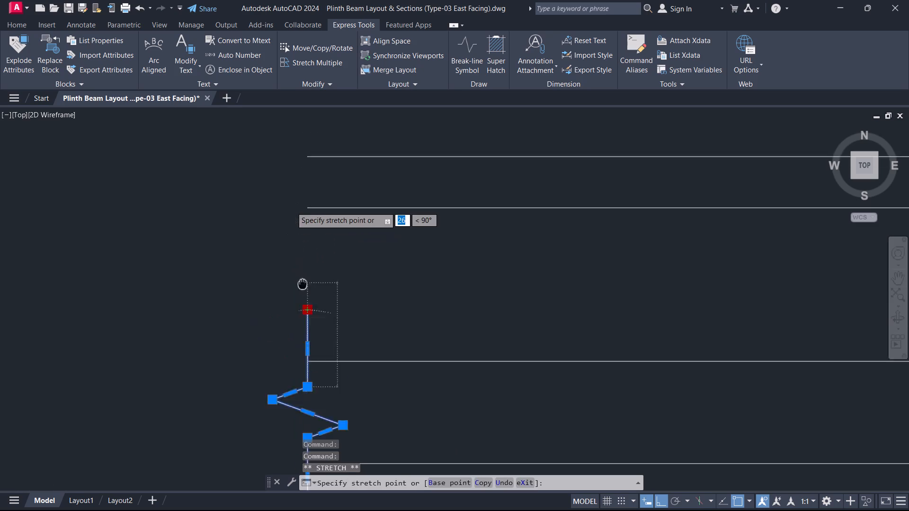
pyautogui.moveTo(303, 301); pyautogui.dragTo(303, 330, button='middle')
pyautogui.click(306, 203)
pyautogui.press('Escape')
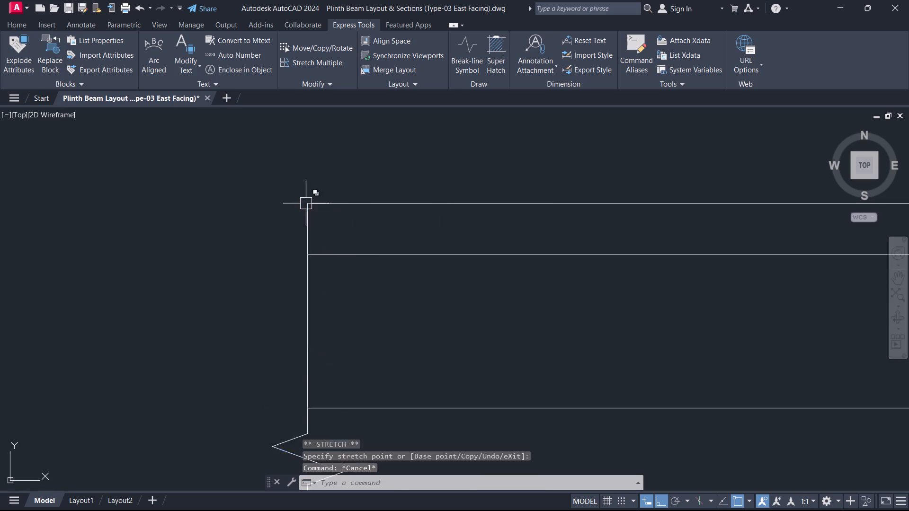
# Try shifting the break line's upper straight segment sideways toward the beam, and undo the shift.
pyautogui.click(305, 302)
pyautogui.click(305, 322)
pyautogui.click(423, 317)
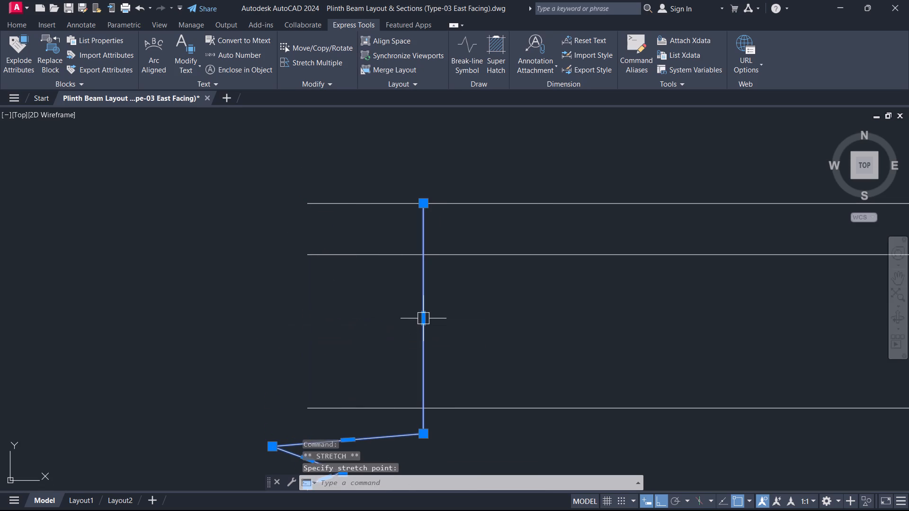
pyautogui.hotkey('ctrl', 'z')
# Extend the line level with the beam's top edge outward past the break line.
pyautogui.scroll(-3, 422, 329)
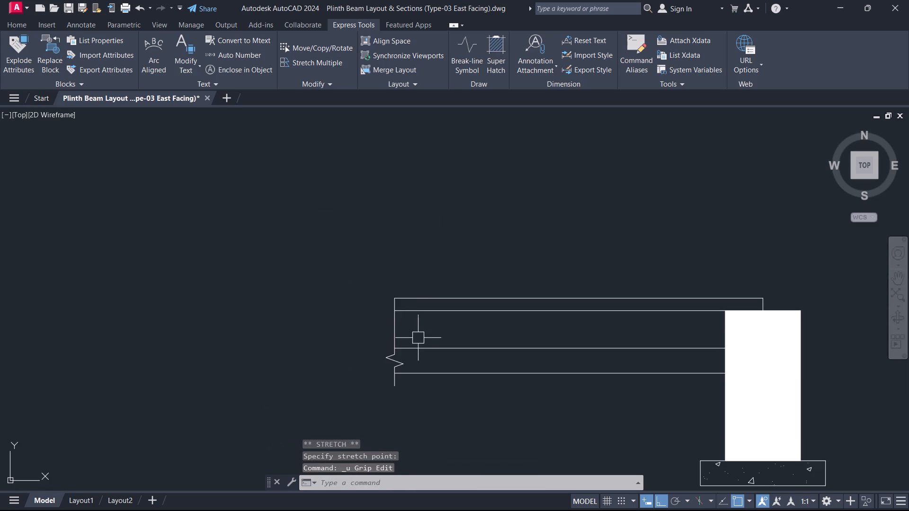
pyautogui.moveTo(405, 344); pyautogui.dragTo(374, 374, button='middle')
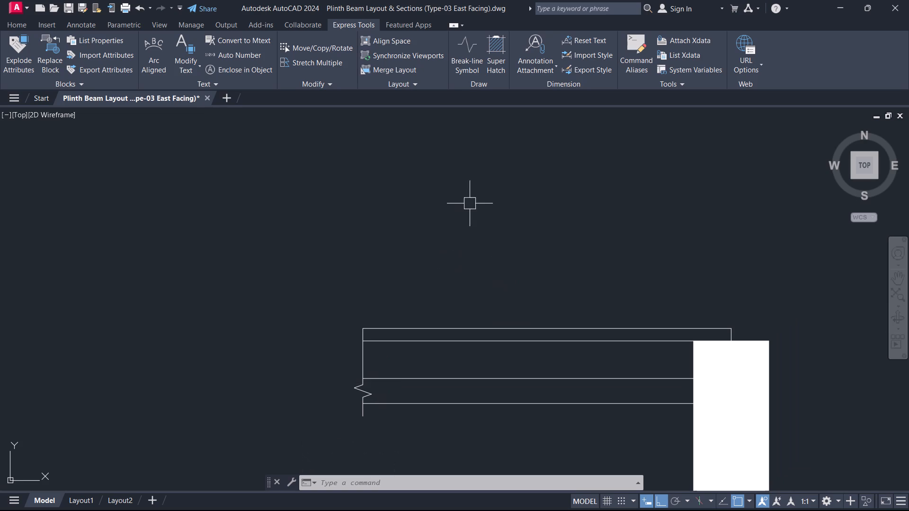
pyautogui.click(372, 345)
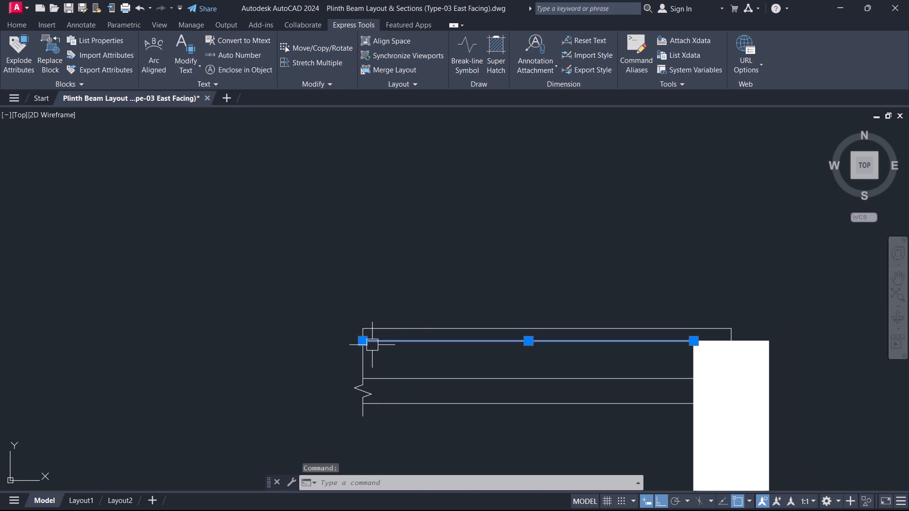
pyautogui.click(361, 343)
pyautogui.click(160, 345)
pyautogui.press('Escape')
# Copy the PLINTH LVL. +0.45 SSL level marker from the typical grade slab detail onto the extended line of the new section.
pyautogui.scroll(-7, 359, 353)
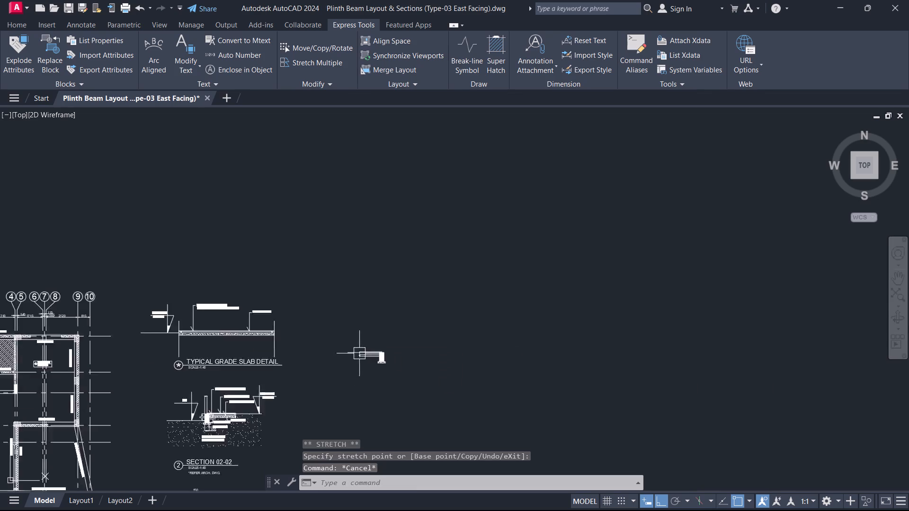
pyautogui.scroll(1, 374, 356)
pyautogui.scroll(4, 171, 330)
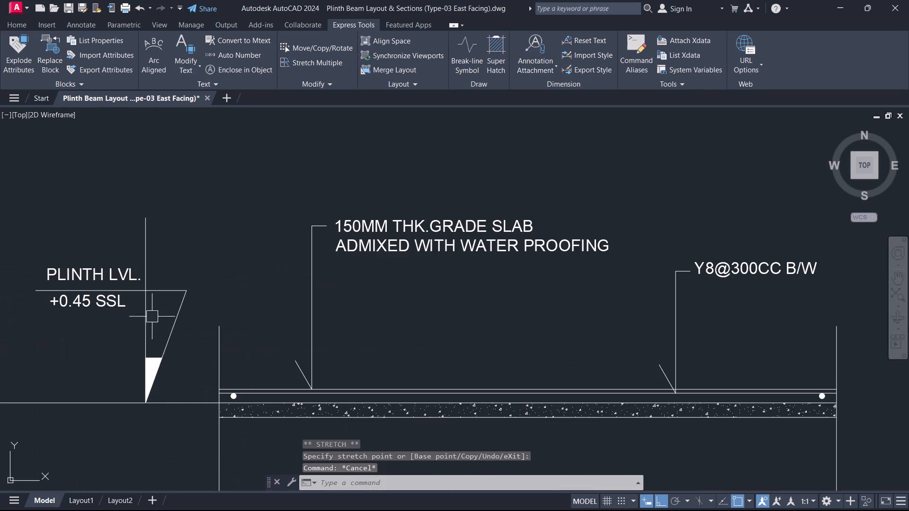
pyautogui.moveTo(176, 376); pyautogui.dragTo(168, 363)
pyautogui.click(55, 206)
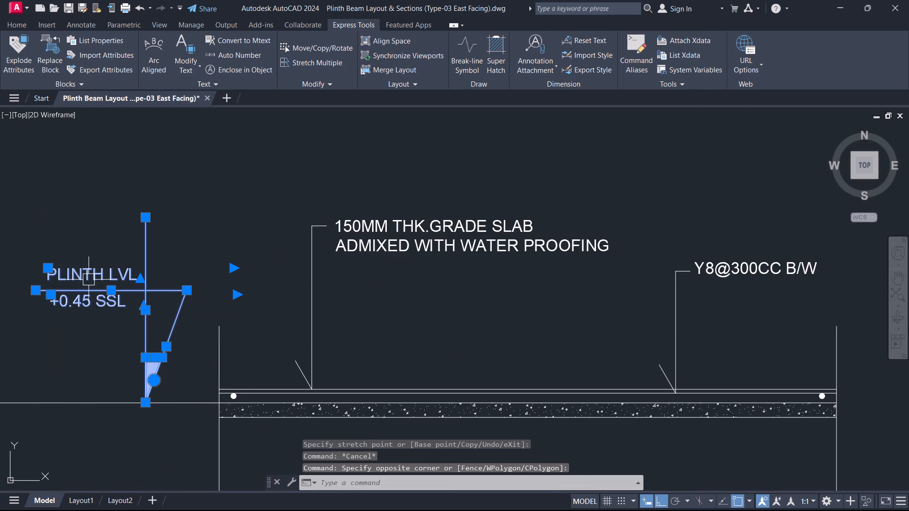
pyautogui.write('CO')
pyautogui.press('space')
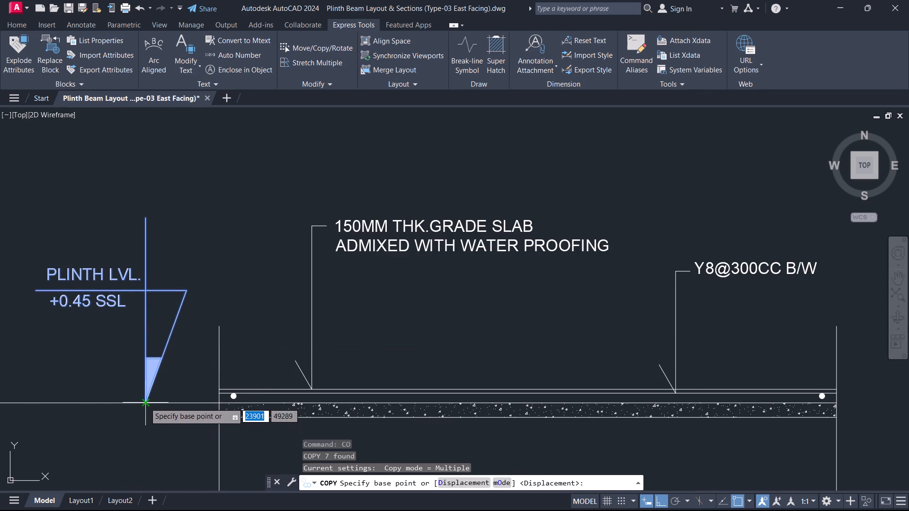
pyautogui.click(145, 403)
pyautogui.scroll(1, 453, 377)
pyautogui.scroll(-5, 454, 377)
pyautogui.scroll(1, 458, 400)
pyautogui.scroll(1, 686, 456)
pyautogui.moveTo(757, 455); pyautogui.dragTo(457, 351, button='middle')
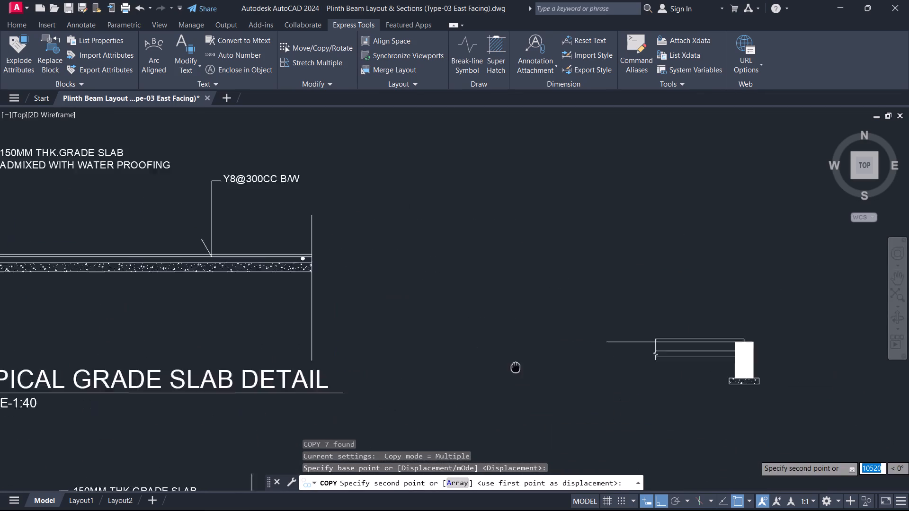
pyautogui.moveTo(457, 351); pyautogui.dragTo(201, 275, button='middle')
pyautogui.scroll(2, 386, 297)
pyautogui.scroll(1, 214, 206)
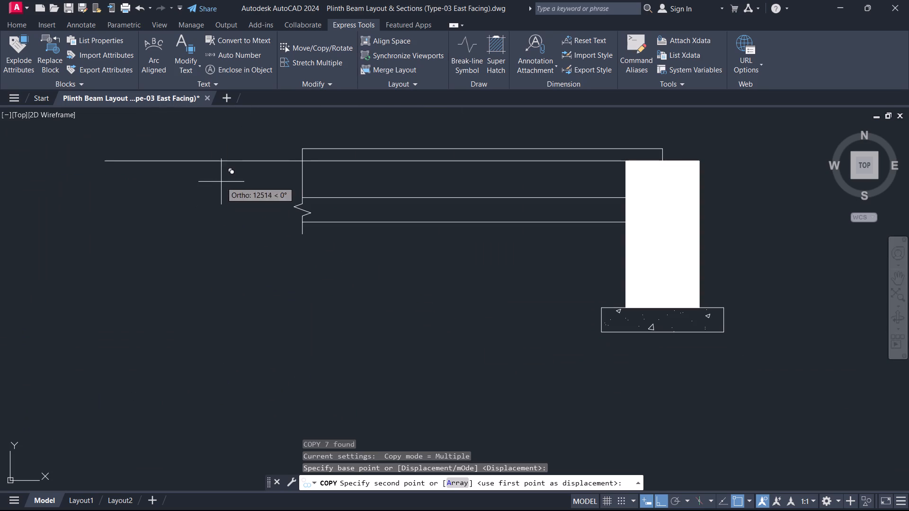
pyautogui.click(245, 158)
pyautogui.scroll(-5, 226, 185)
pyautogui.moveTo(224, 186); pyautogui.dragTo(262, 313, button='middle')
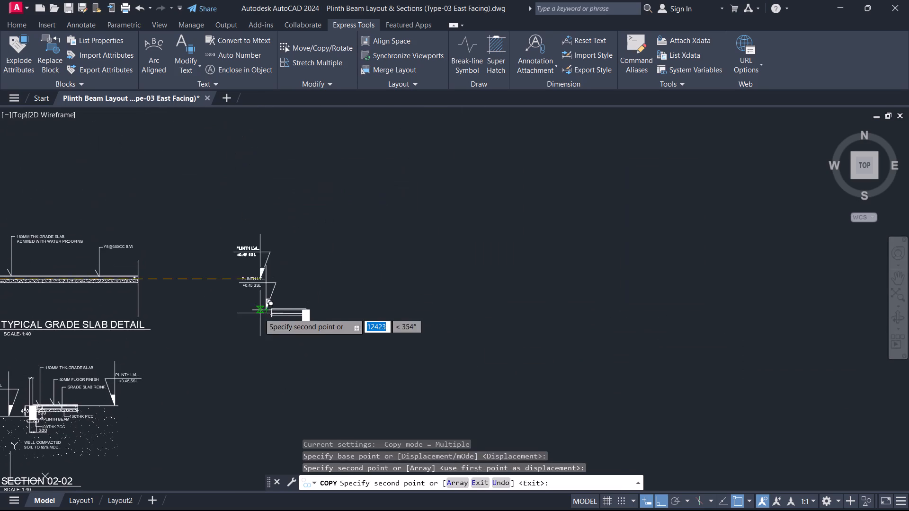
pyautogui.scroll(2, 256, 309)
pyautogui.press('Escape')
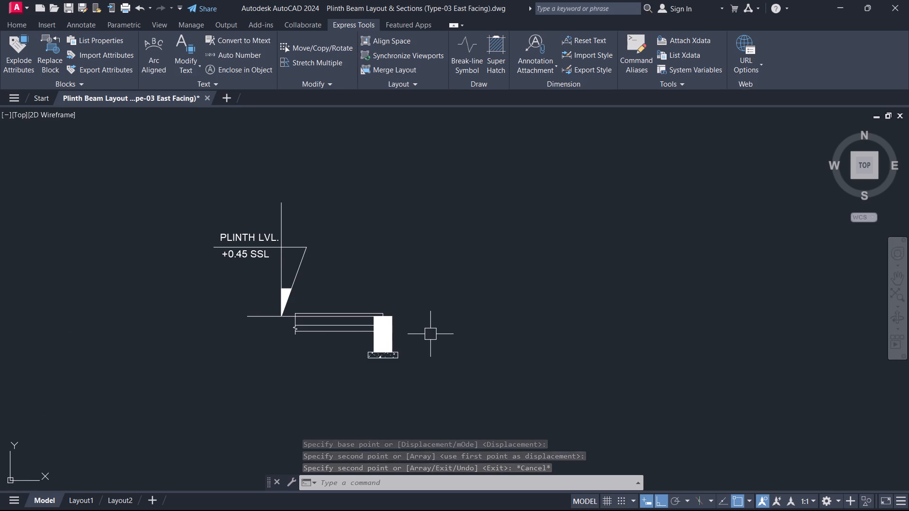
# Offset the 150 thick slab layer's top and bottom lines and the adjoining beam edge 20 into the slab.
pyautogui.scroll(2, 348, 335)
pyautogui.press('o')
pyautogui.press('space')
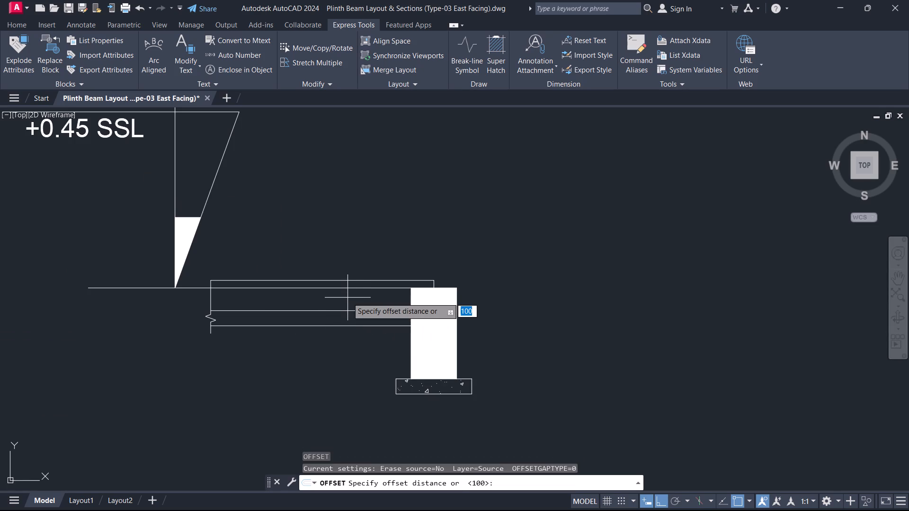
pyautogui.write('20')
pyautogui.press('Return')
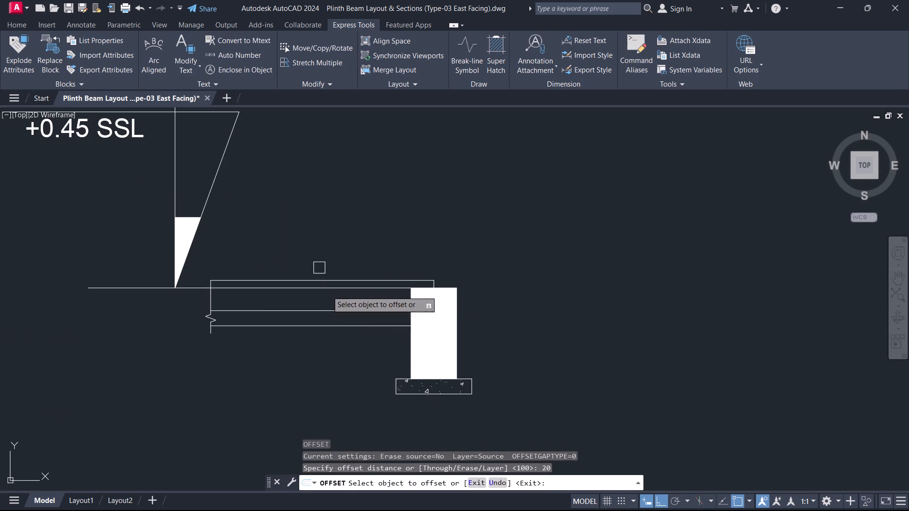
pyautogui.click(351, 291)
pyautogui.click(349, 298)
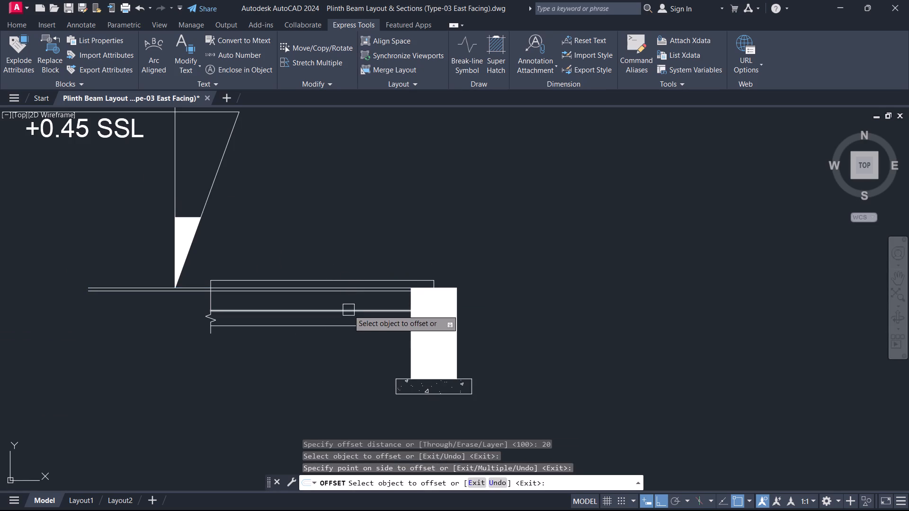
pyautogui.doubleClick(348, 310)
pyautogui.scroll(5, 395, 307)
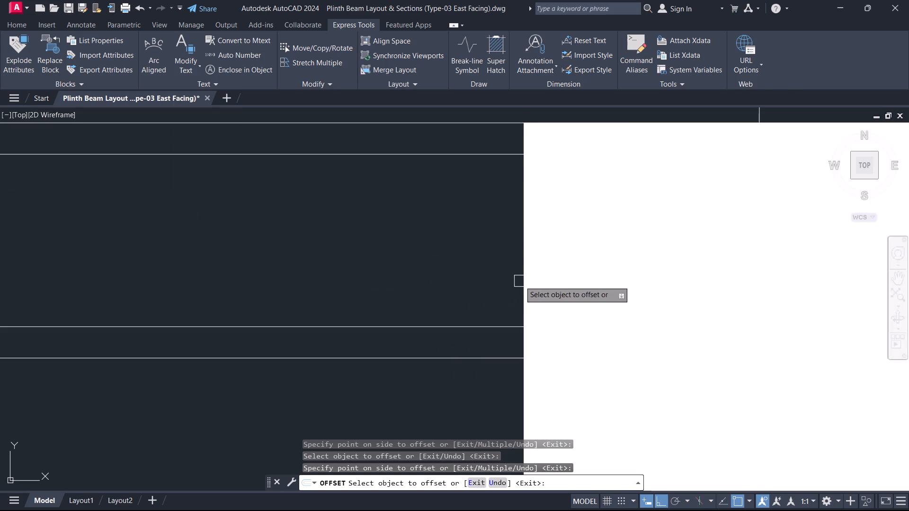
pyautogui.click(522, 280)
pyautogui.click(459, 282)
pyautogui.press('Escape')
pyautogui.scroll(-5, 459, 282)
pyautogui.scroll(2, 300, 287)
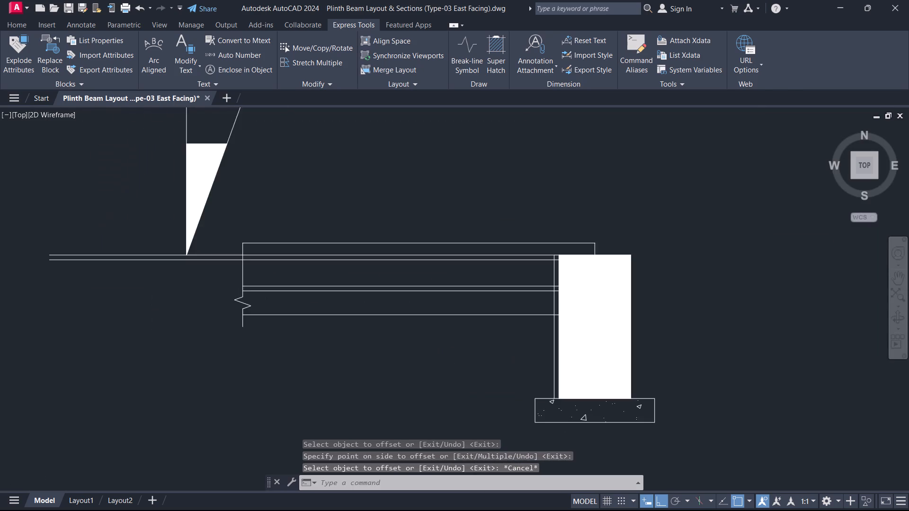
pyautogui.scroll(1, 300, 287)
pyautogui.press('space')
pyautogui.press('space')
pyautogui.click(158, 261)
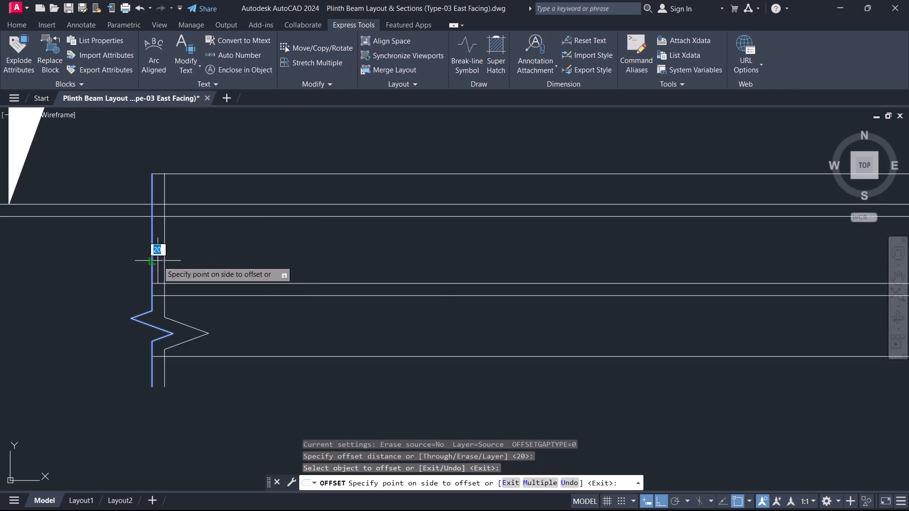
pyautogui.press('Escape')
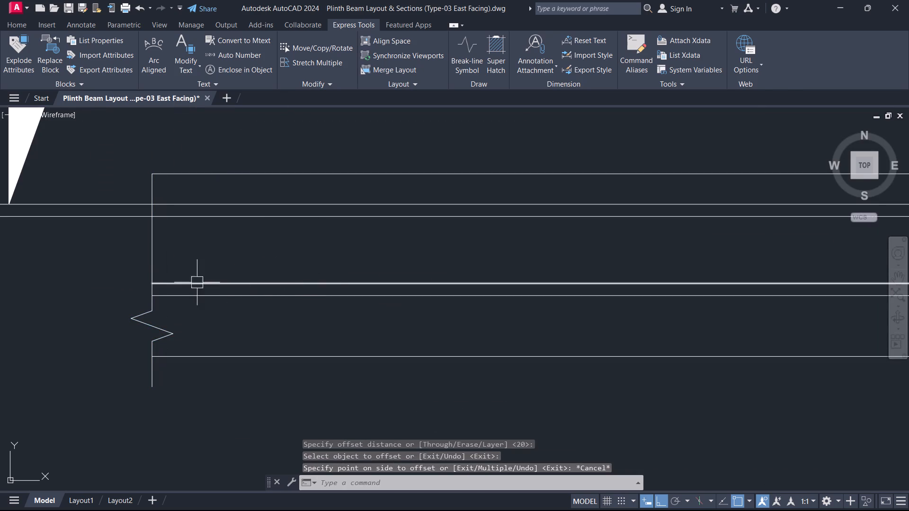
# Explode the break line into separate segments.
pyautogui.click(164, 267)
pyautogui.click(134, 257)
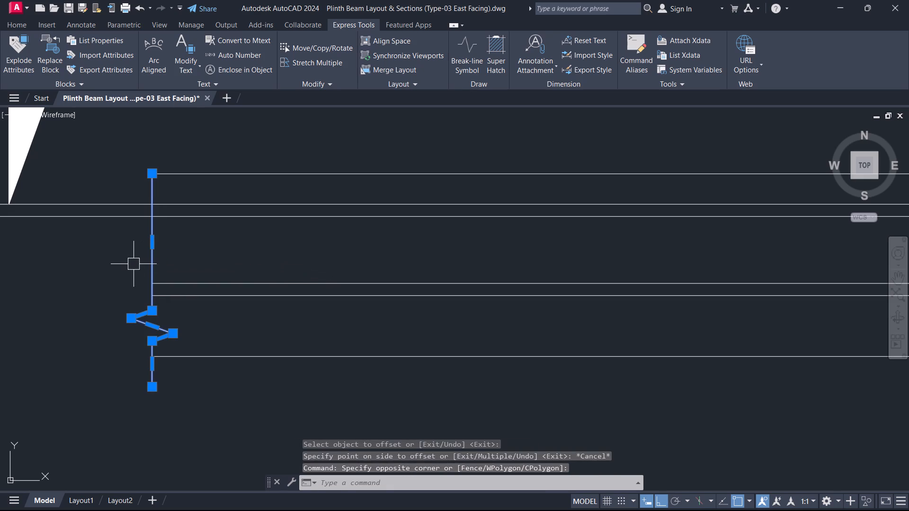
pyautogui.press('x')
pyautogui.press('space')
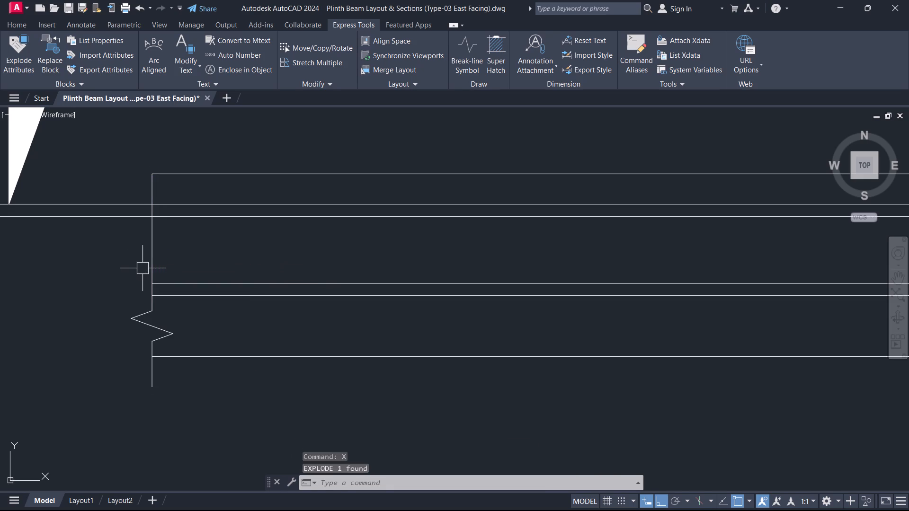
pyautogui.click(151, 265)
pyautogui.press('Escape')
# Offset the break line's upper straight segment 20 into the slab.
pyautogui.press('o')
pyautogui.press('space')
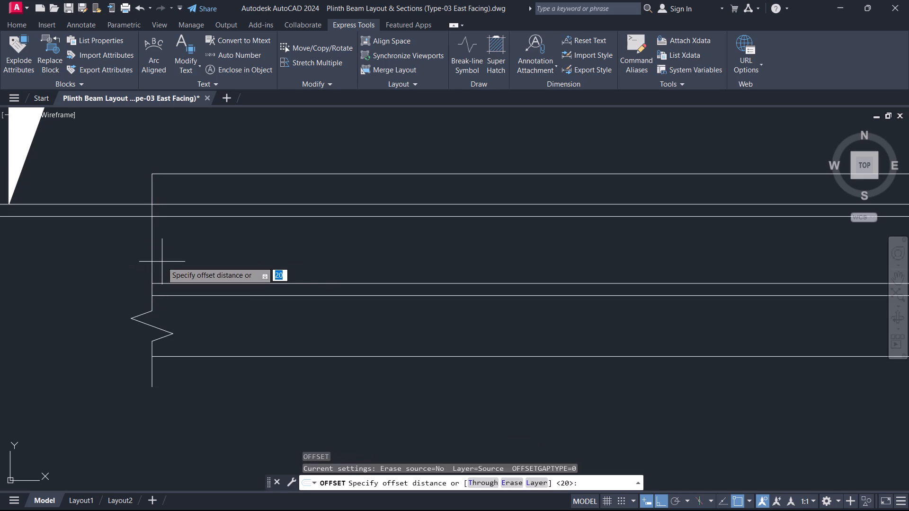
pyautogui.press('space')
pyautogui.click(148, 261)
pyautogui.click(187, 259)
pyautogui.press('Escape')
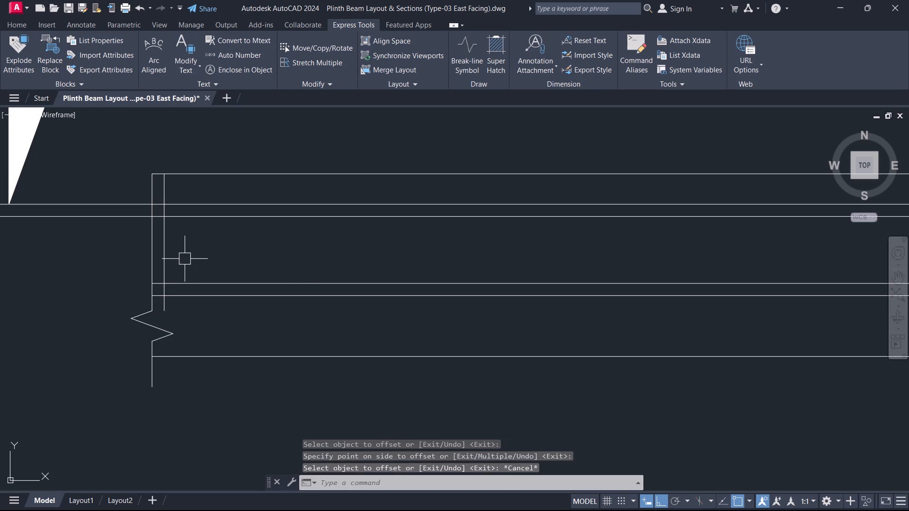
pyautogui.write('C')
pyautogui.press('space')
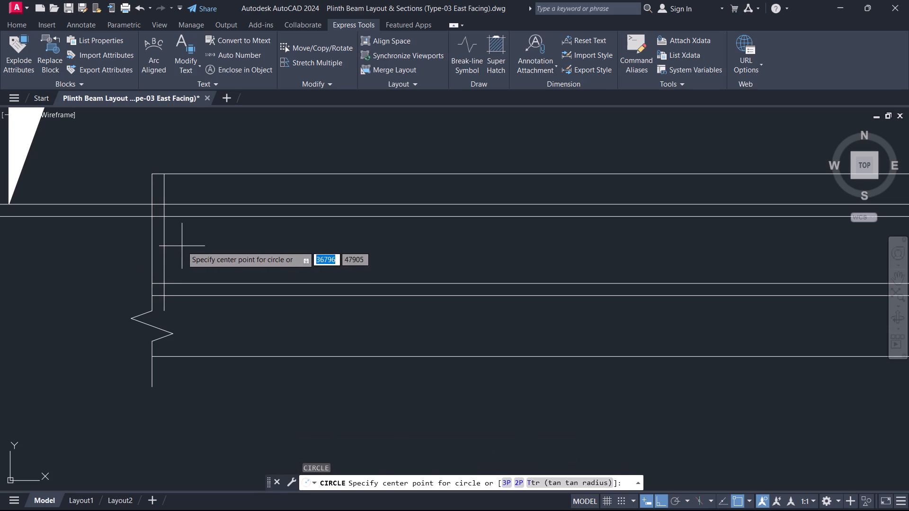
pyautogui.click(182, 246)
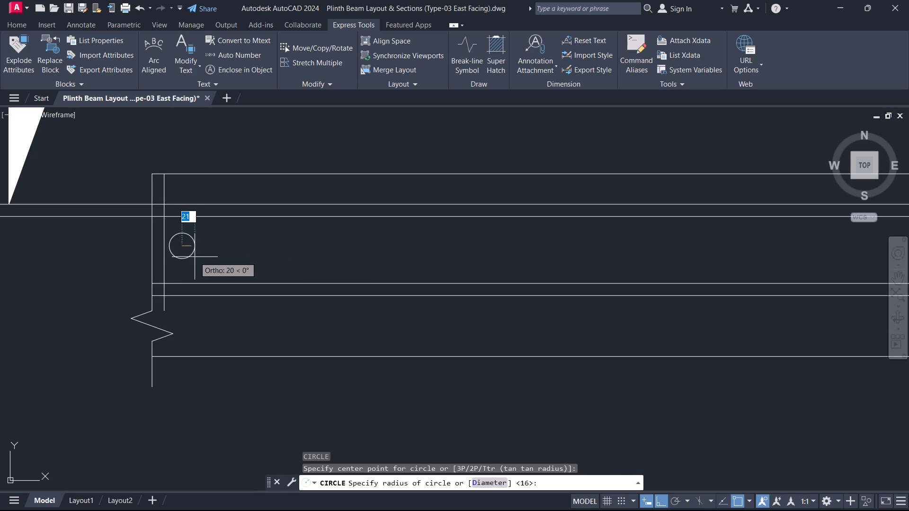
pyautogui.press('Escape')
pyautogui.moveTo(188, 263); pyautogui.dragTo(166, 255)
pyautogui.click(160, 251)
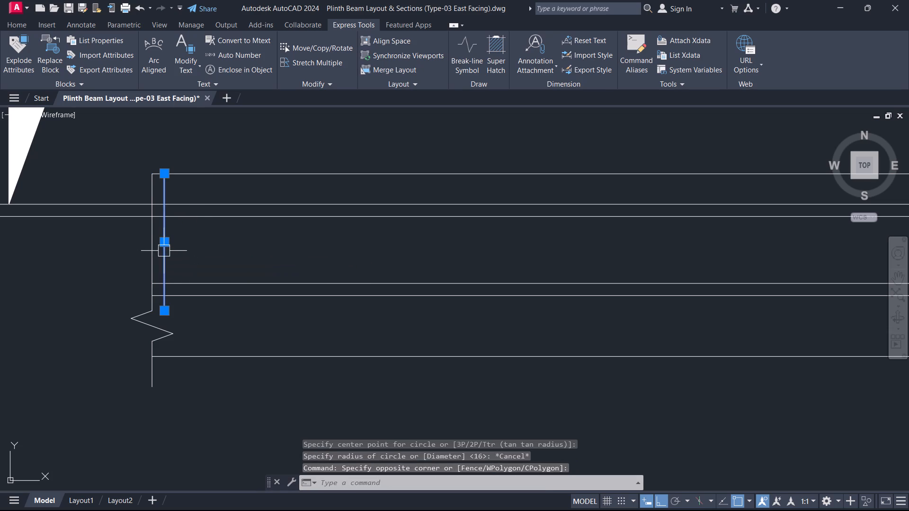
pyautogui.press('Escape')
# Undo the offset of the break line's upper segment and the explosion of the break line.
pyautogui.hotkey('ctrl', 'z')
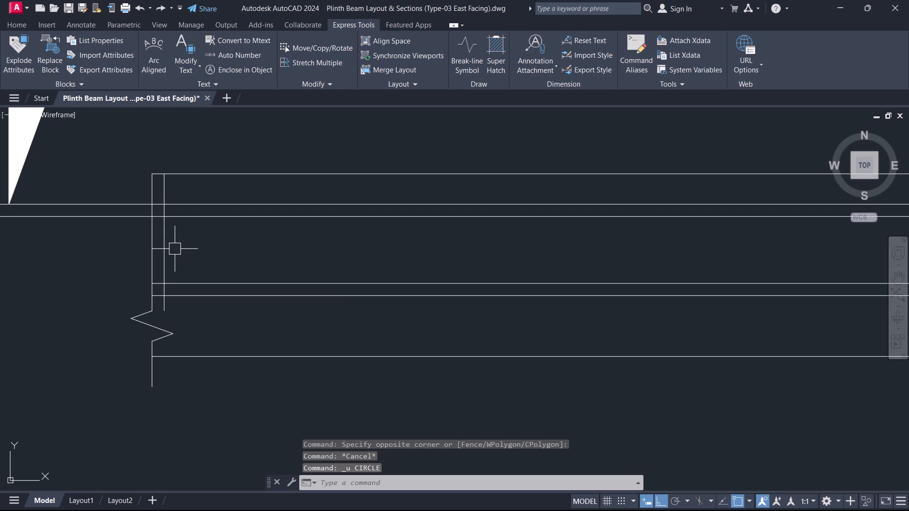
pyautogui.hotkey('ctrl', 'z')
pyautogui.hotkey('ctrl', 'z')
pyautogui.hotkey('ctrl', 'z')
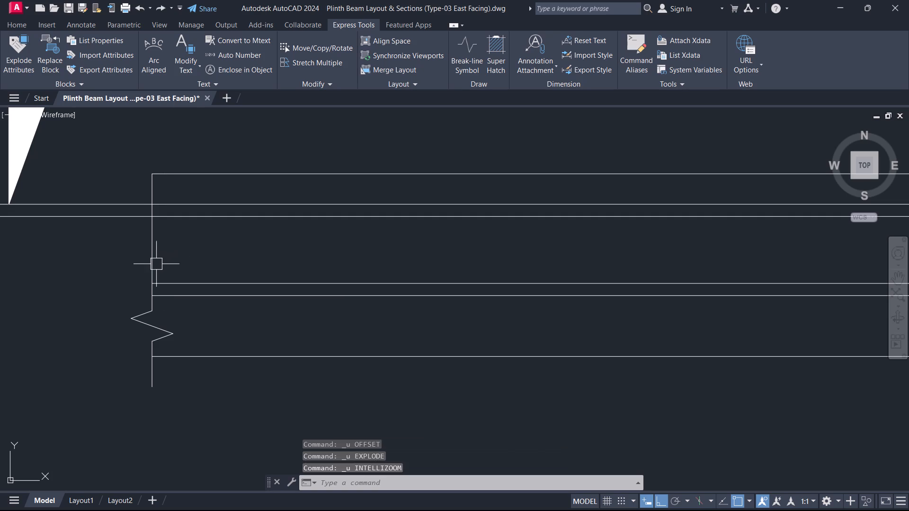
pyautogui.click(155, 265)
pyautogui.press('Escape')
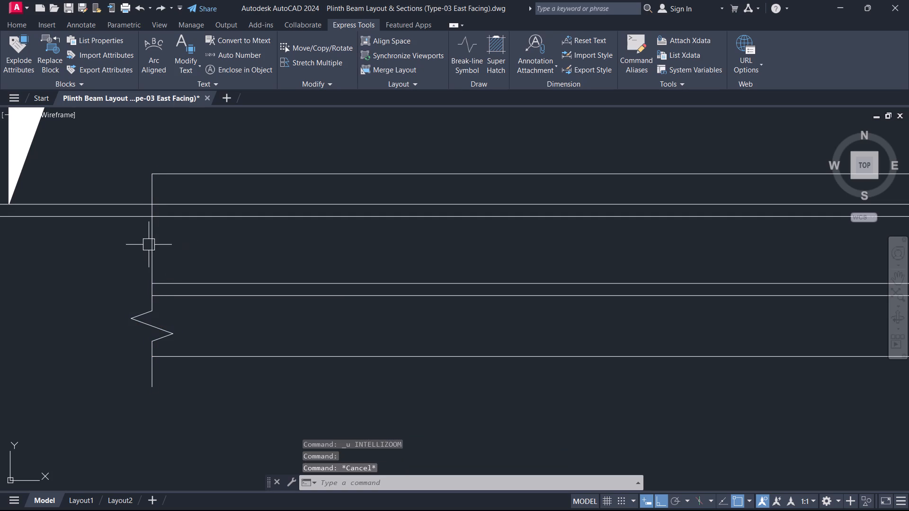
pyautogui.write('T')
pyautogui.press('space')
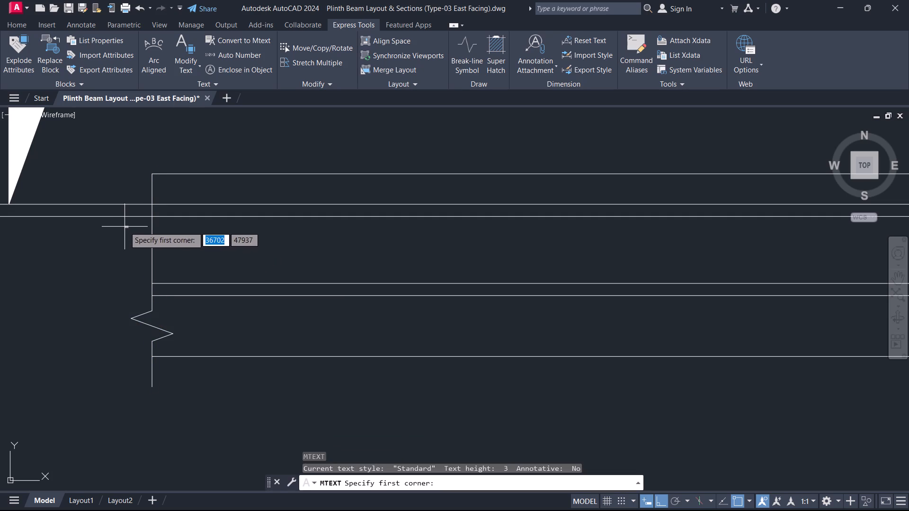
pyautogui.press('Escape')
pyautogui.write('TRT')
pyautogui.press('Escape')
# Trim the part of the slab's upper offset line that extends beyond the break line.
pyautogui.write('TR')
pyautogui.press('space')
pyautogui.click(128, 220)
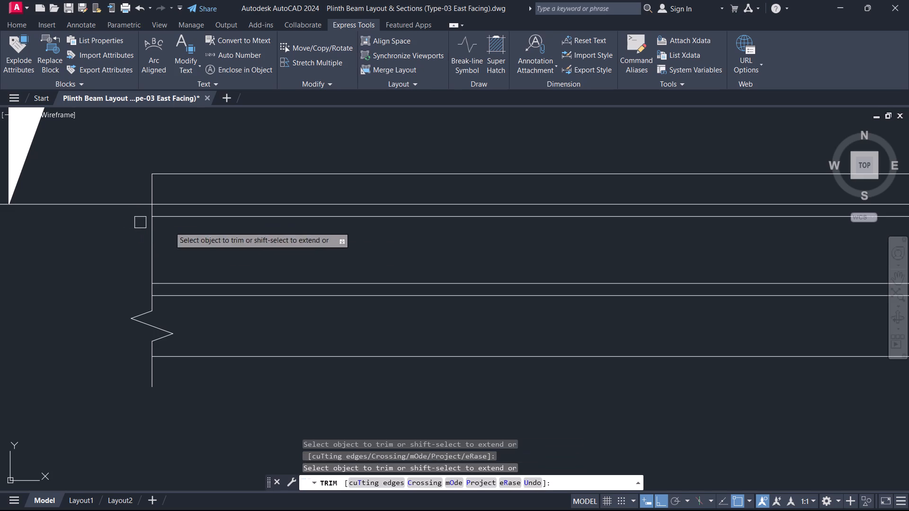
pyautogui.press('Escape')
# Draw a circle of radius 16 inside the 150 thick slab layer near the beam as a reinforcement bar.
pyautogui.scroll(-4, 220, 239)
pyautogui.moveTo(220, 242); pyautogui.dragTo(66, 269, button='middle')
pyautogui.scroll(4, 220, 242)
pyautogui.scroll(-2, 320, 284)
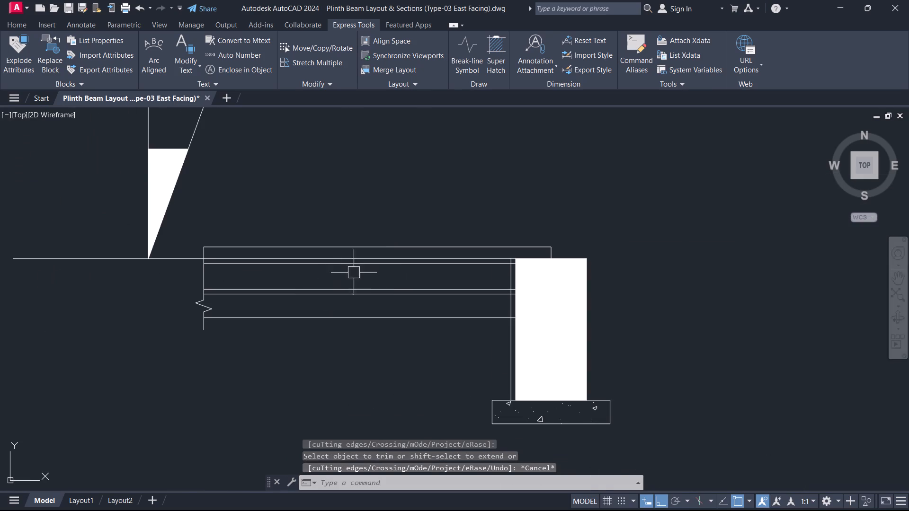
pyautogui.scroll(1, 413, 267)
pyautogui.scroll(1, 585, 288)
pyautogui.scroll(1, 516, 258)
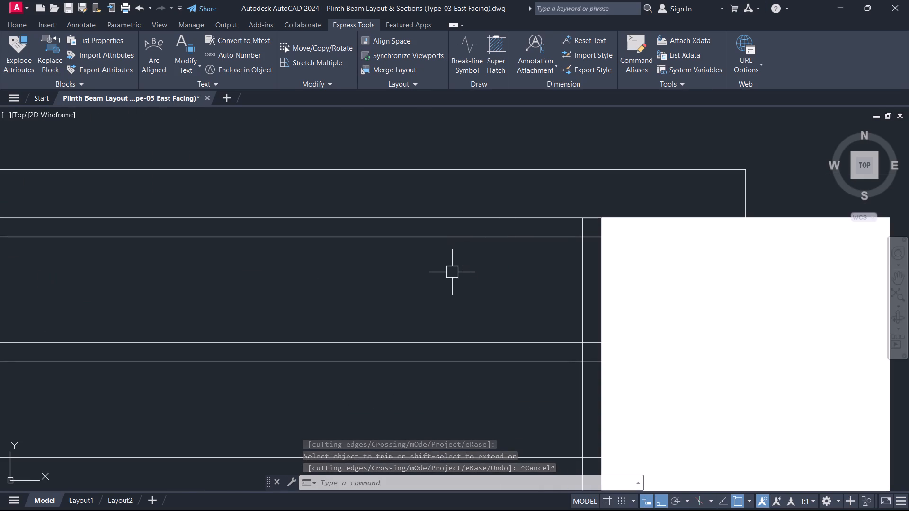
pyautogui.write('C')
pyautogui.press('space')
pyautogui.scroll(2, 436, 282)
pyautogui.click(433, 285)
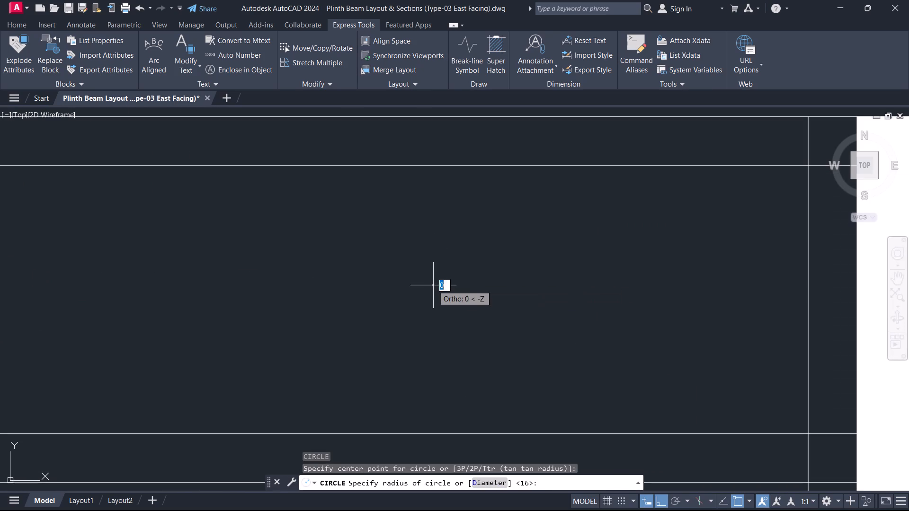
pyautogui.write('16')
pyautogui.press('Return')
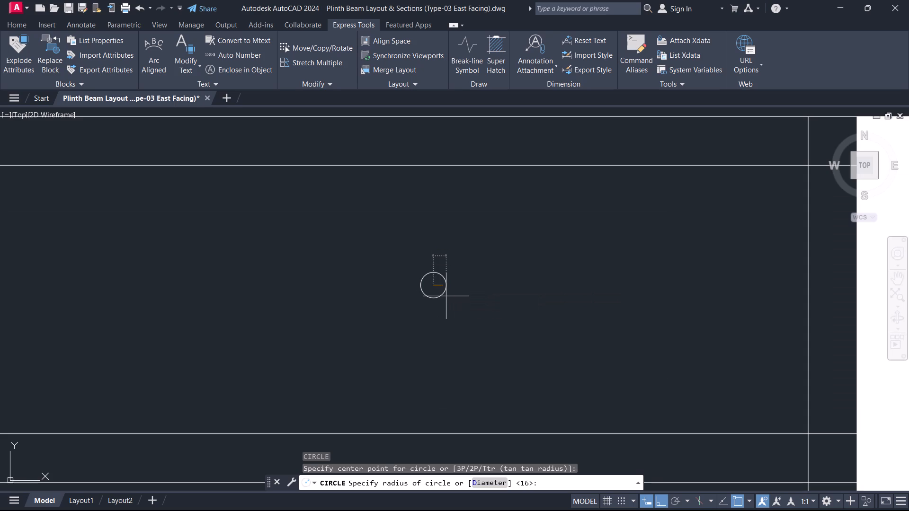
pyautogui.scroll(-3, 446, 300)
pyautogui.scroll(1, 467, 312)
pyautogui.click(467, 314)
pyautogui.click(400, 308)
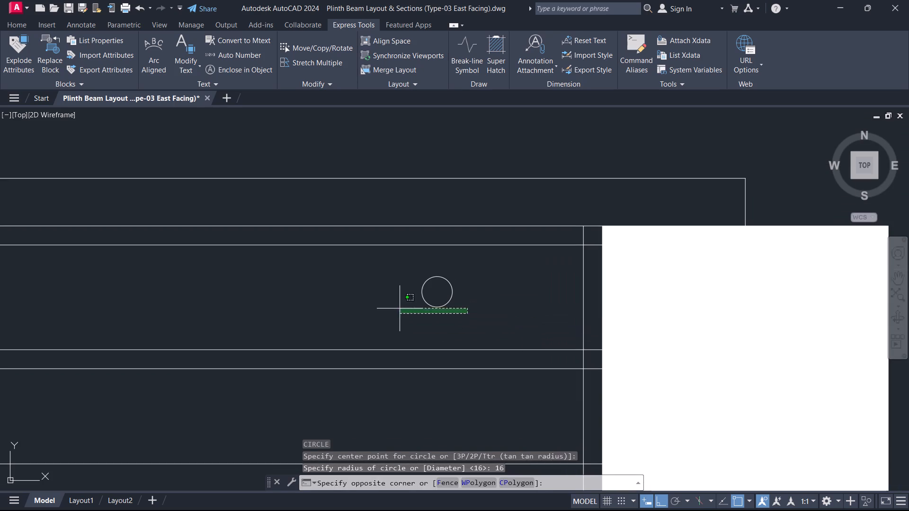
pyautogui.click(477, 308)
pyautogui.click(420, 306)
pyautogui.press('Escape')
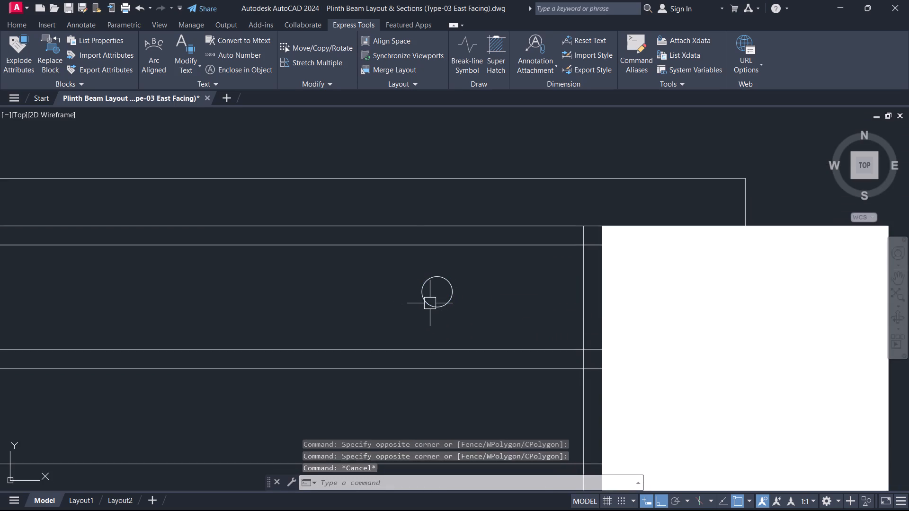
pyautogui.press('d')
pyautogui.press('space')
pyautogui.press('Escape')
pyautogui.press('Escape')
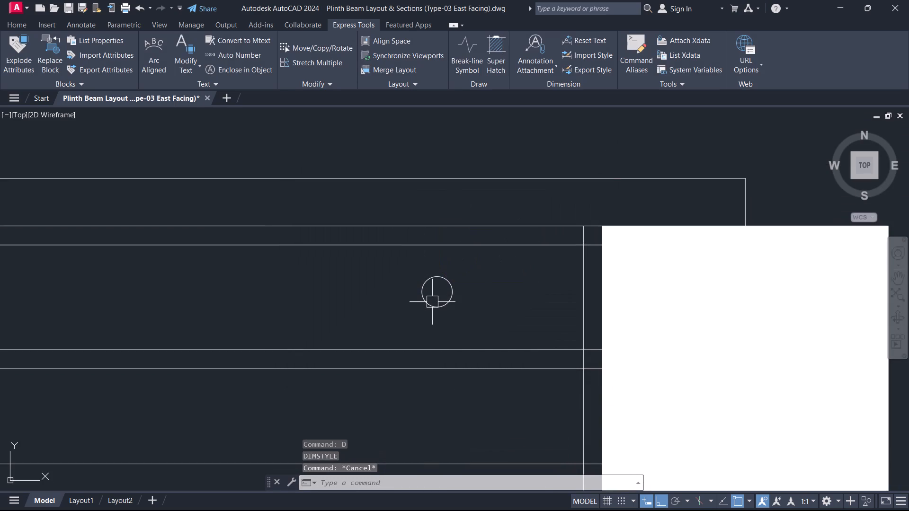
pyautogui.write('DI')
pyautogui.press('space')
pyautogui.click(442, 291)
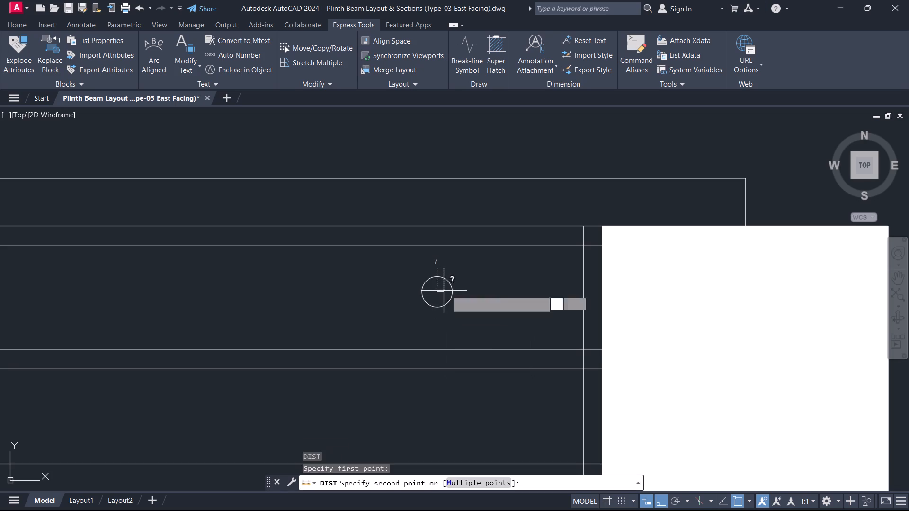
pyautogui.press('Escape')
# Move the bar circle into the corner so it touches the slab's upper offset line and the vertical offset line beside the beam.
pyautogui.click(462, 304)
pyautogui.click(450, 291)
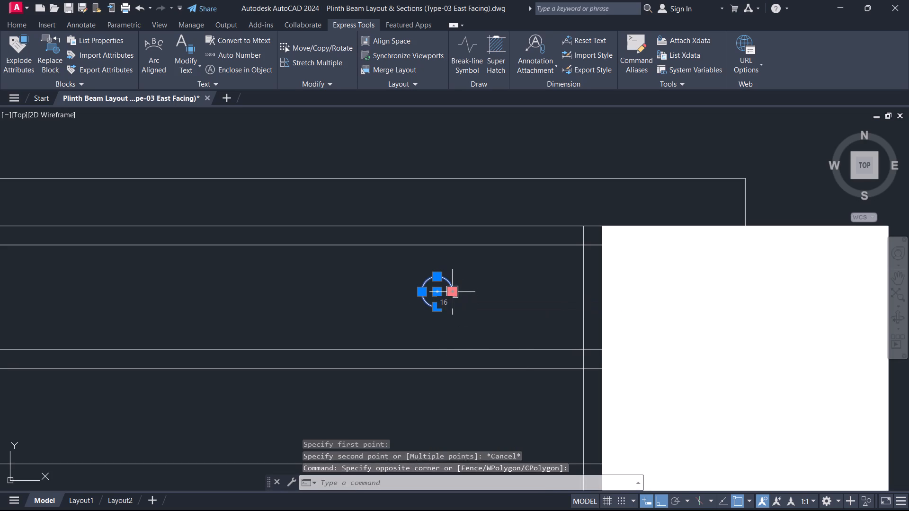
pyautogui.write('M')
pyautogui.press('space')
pyautogui.click(438, 282)
pyautogui.click(508, 249)
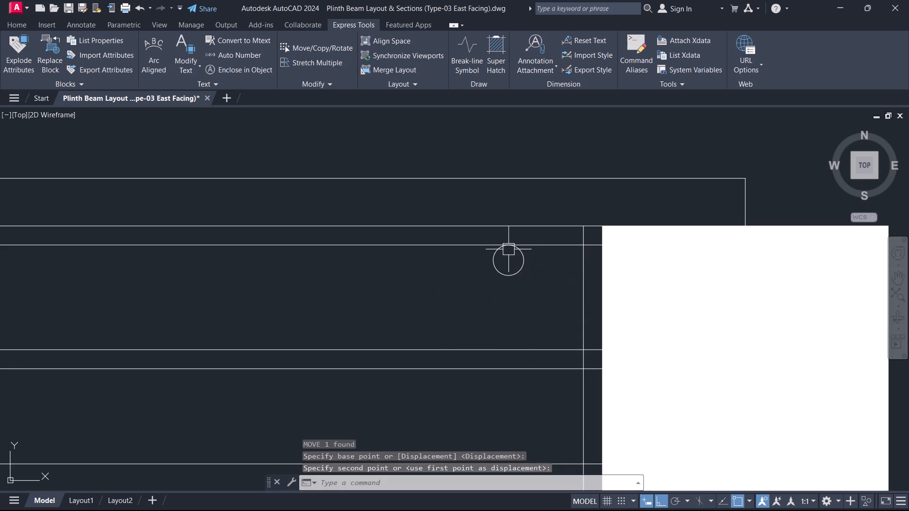
pyautogui.click(522, 261)
pyautogui.write('M')
pyautogui.press('space')
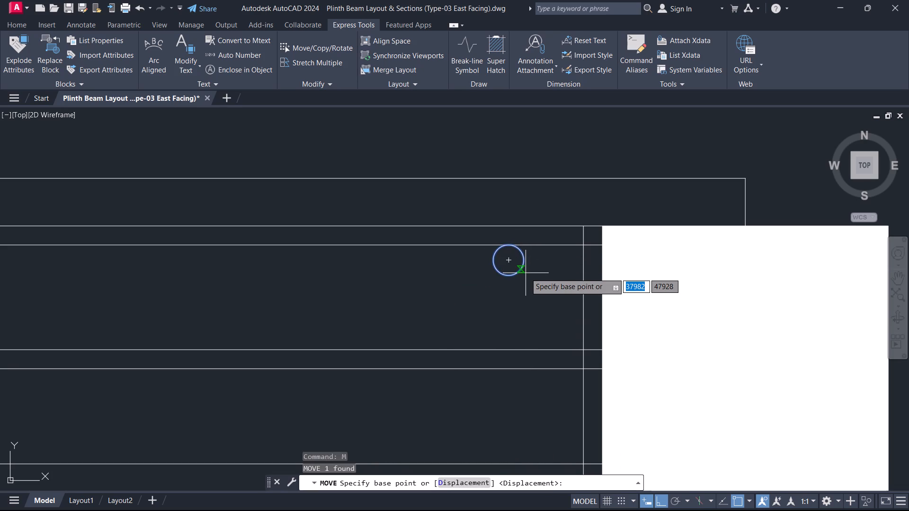
pyautogui.click(526, 262)
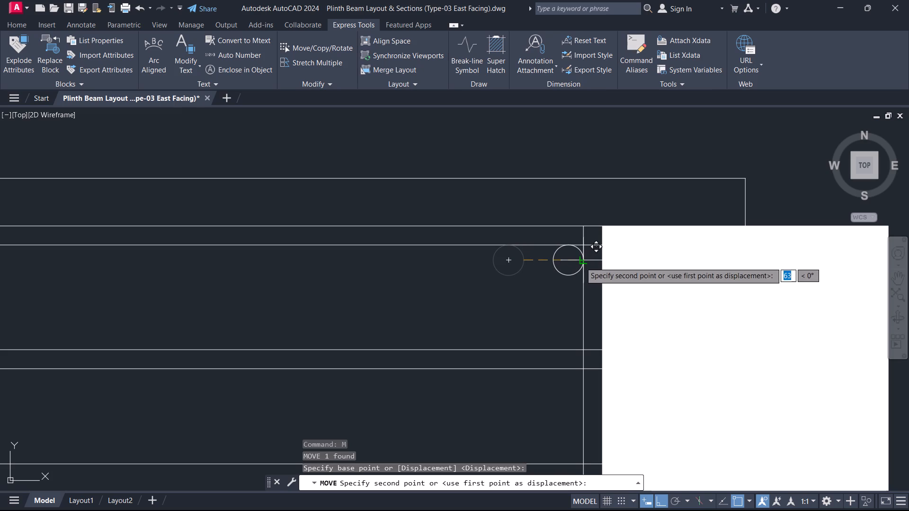
pyautogui.click(583, 262)
pyautogui.press('Escape')
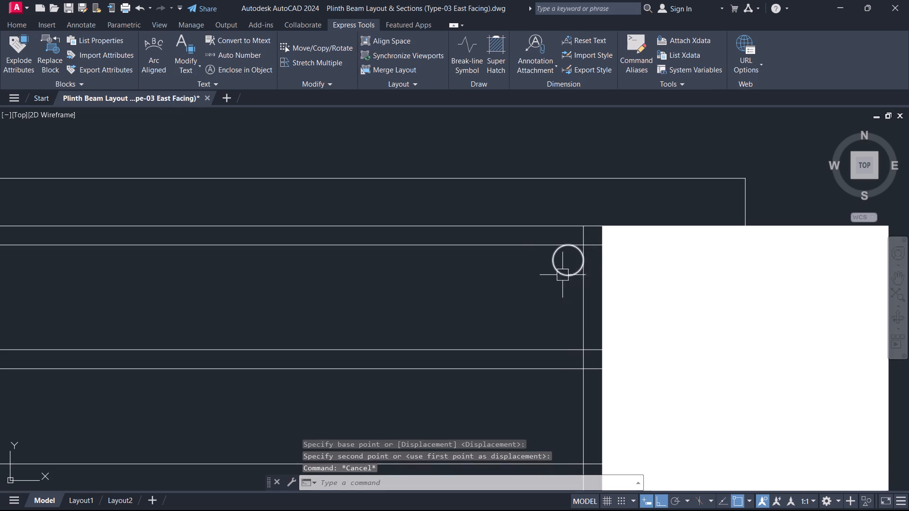
# Fillet the vertical offset line with the slab's upper and lower offset lines at radius 16 to form the bent bar.
pyautogui.press('f')
pyautogui.press('space')
pyautogui.click(523, 249)
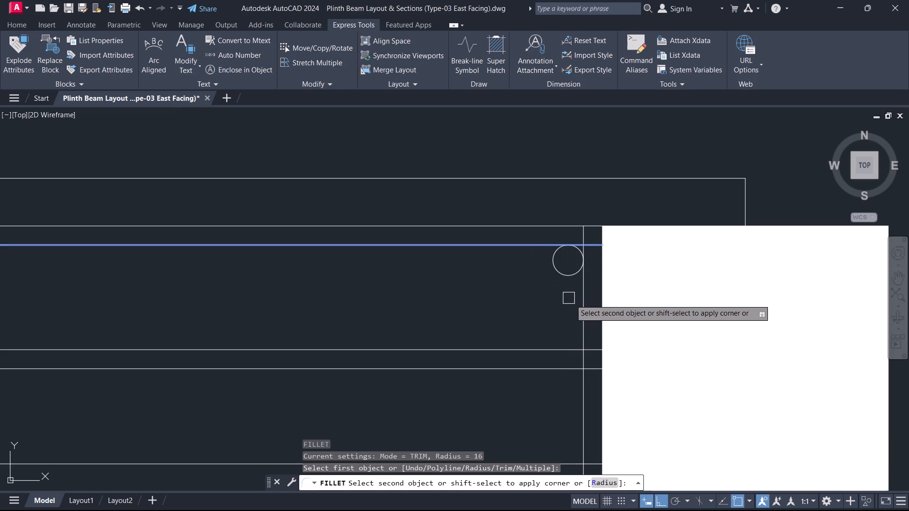
pyautogui.click(582, 306)
pyautogui.press('space')
pyautogui.click(579, 314)
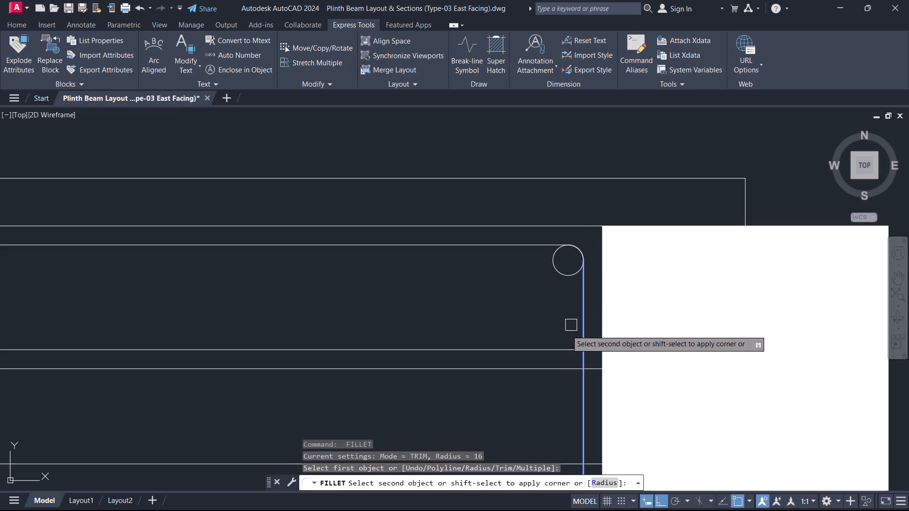
pyautogui.click(554, 346)
pyautogui.press('Escape')
# Draw a short vertical cutting line across the lower leg of the bent bar, partway along the slab.
pyautogui.scroll(-3, 365, 349)
pyautogui.moveTo(365, 350); pyautogui.dragTo(609, 351, button='middle')
pyautogui.scroll(2, 609, 351)
pyautogui.scroll(1, 542, 361)
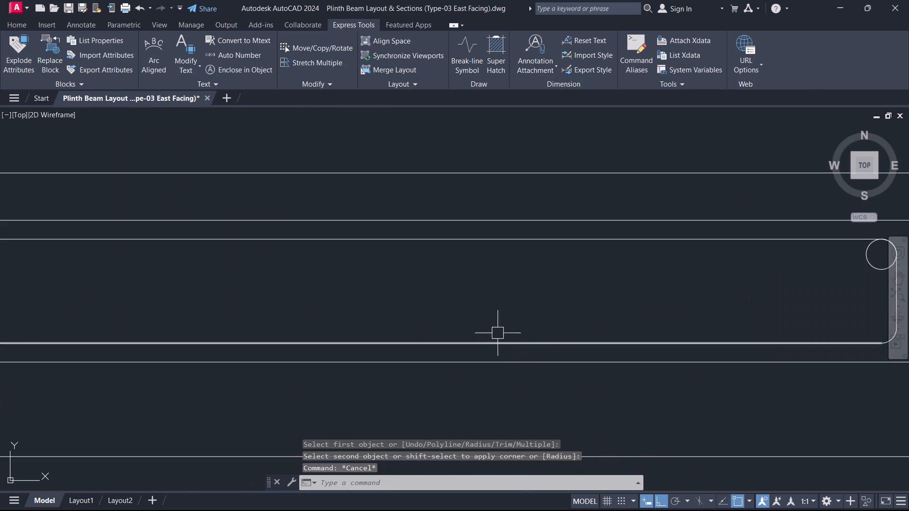
pyautogui.press('l')
pyautogui.press('space')
pyautogui.click(481, 318)
pyautogui.click(475, 378)
pyautogui.press('Escape')
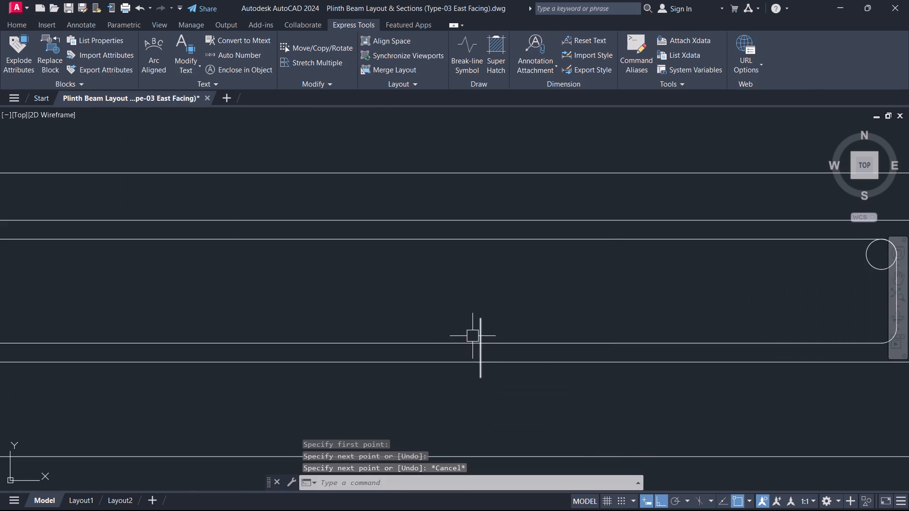
# Trim the bent bar's lower leg on the break-line side of the cutting line and remove the cutting line.
pyautogui.write('TR')
pyautogui.press('space')
pyautogui.scroll(1, 492, 390)
pyautogui.moveTo(489, 371); pyautogui.dragTo(477, 369)
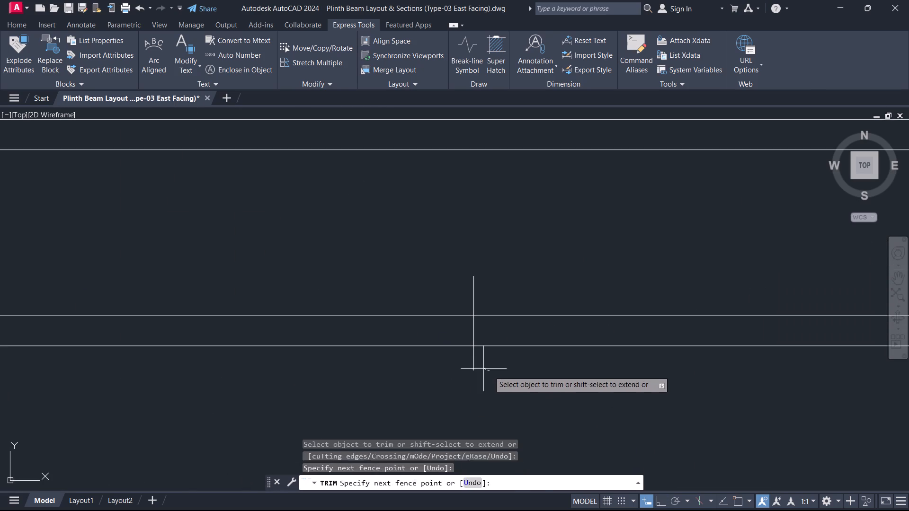
pyautogui.moveTo(477, 369); pyautogui.dragTo(468, 369)
pyautogui.moveTo(472, 329); pyautogui.dragTo(470, 329)
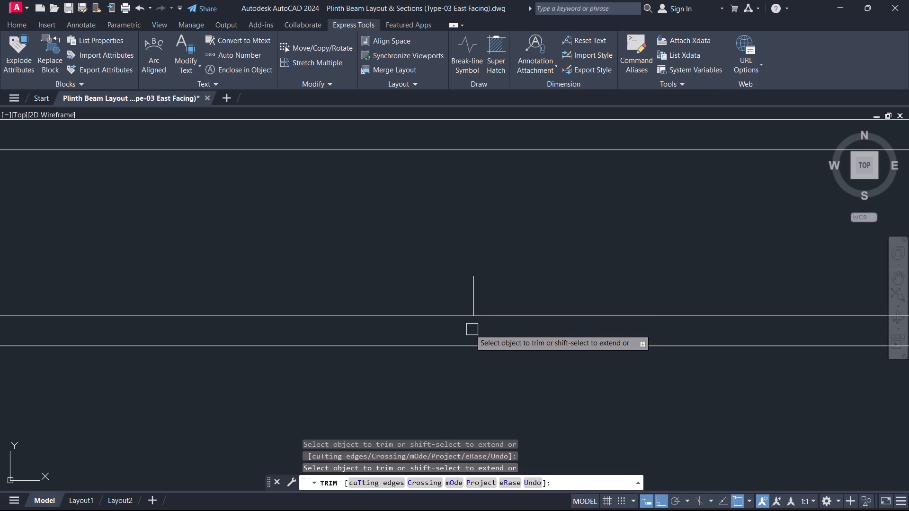
pyautogui.moveTo(470, 329); pyautogui.dragTo(444, 298)
pyautogui.moveTo(444, 298); pyautogui.dragTo(437, 310)
pyautogui.moveTo(442, 310); pyautogui.dragTo(496, 304)
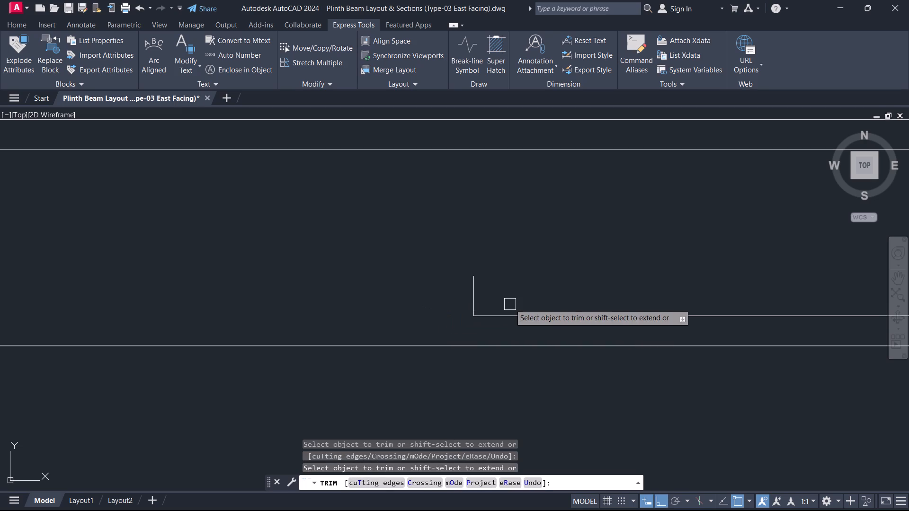
pyautogui.click(360, 310)
pyautogui.click(539, 303)
pyautogui.press('Escape')
# Copy the bar circle along the upper bar about 1200 toward the break line, using its top quadrant as base point.
pyautogui.scroll(-7, 451, 291)
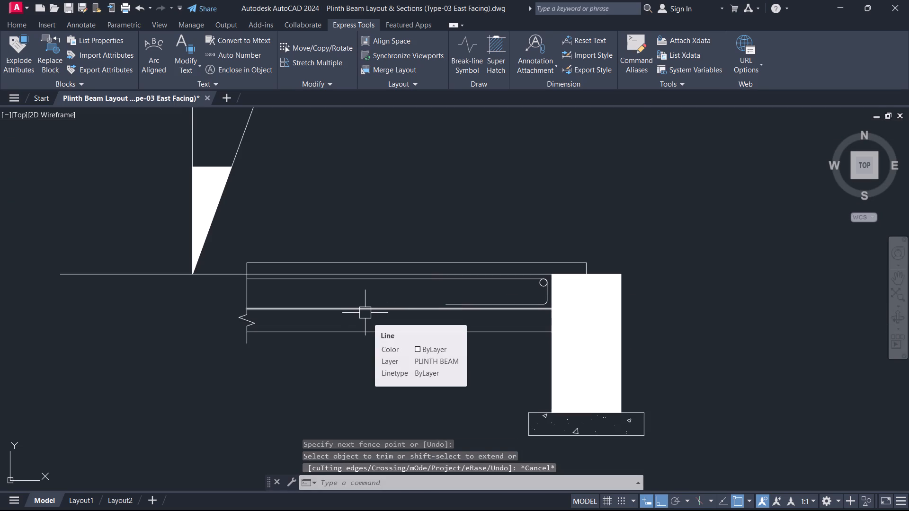
pyautogui.scroll(4, 486, 297)
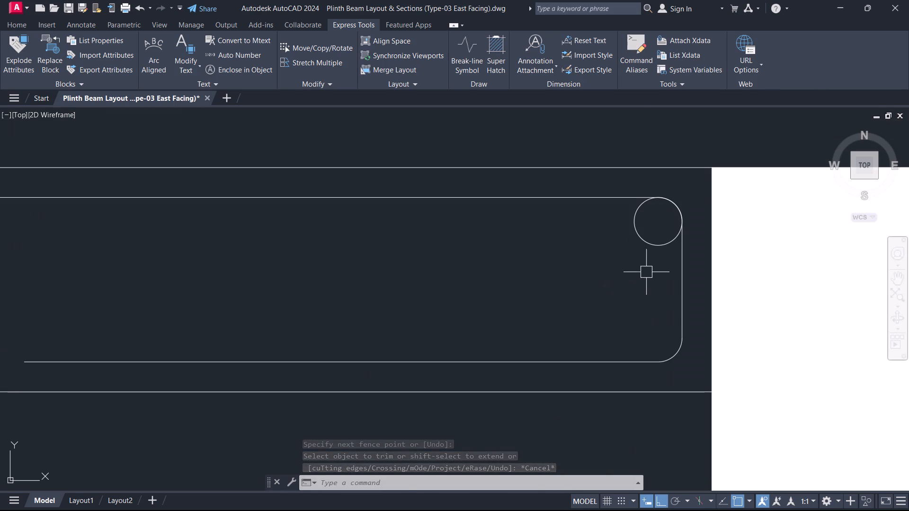
pyautogui.click(667, 260)
pyautogui.click(660, 250)
pyautogui.click(656, 245)
pyautogui.write('CO')
pyautogui.press('space')
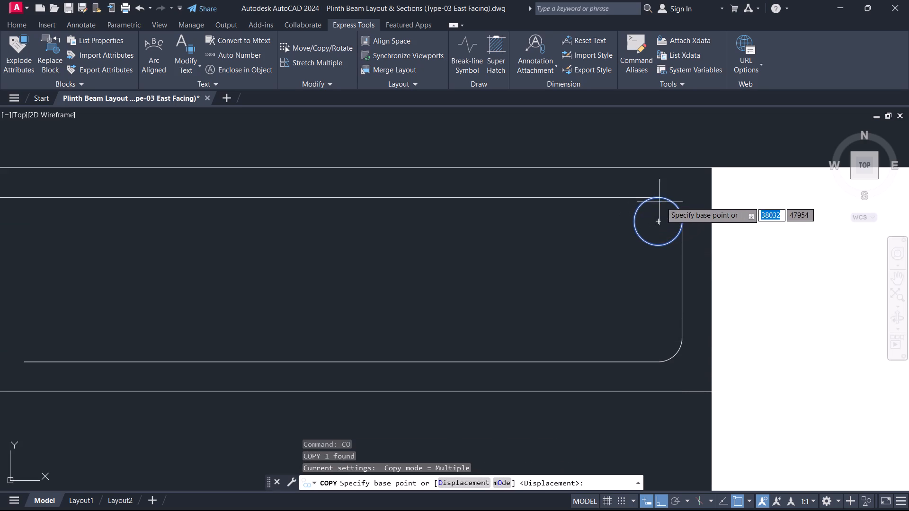
pyautogui.click(659, 200)
pyautogui.moveTo(232, 257); pyautogui.dragTo(233, 259, button='middle')
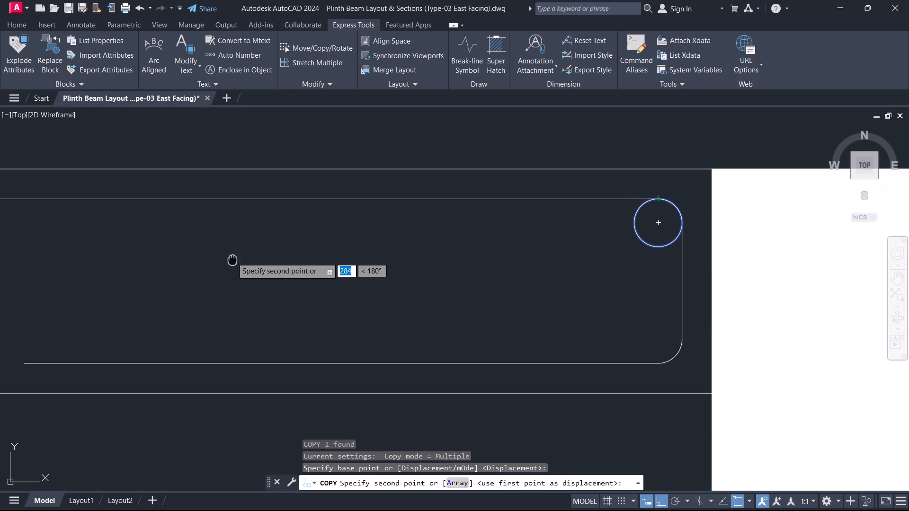
pyautogui.moveTo(233, 259); pyautogui.dragTo(889, 284, button='middle')
pyautogui.moveTo(370, 288); pyautogui.dragTo(718, 283, button='middle')
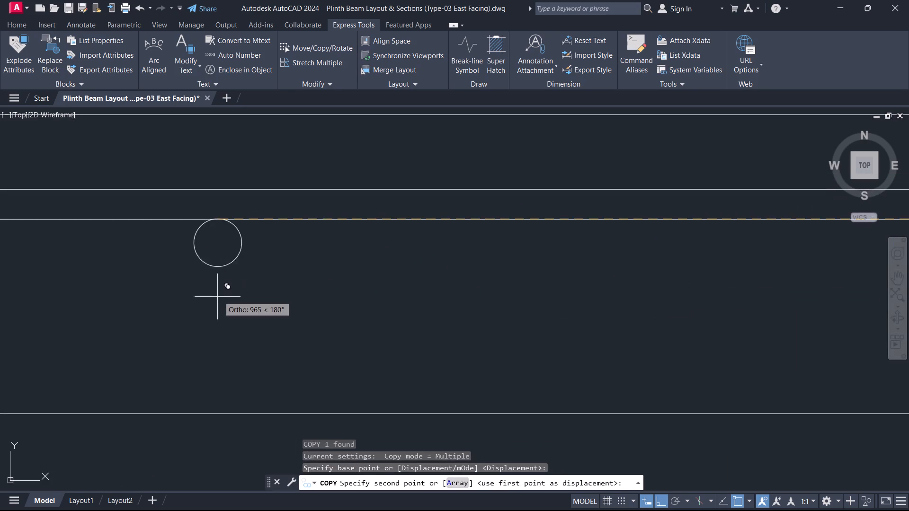
pyautogui.scroll(1, 217, 297)
pyautogui.scroll(-3, 217, 297)
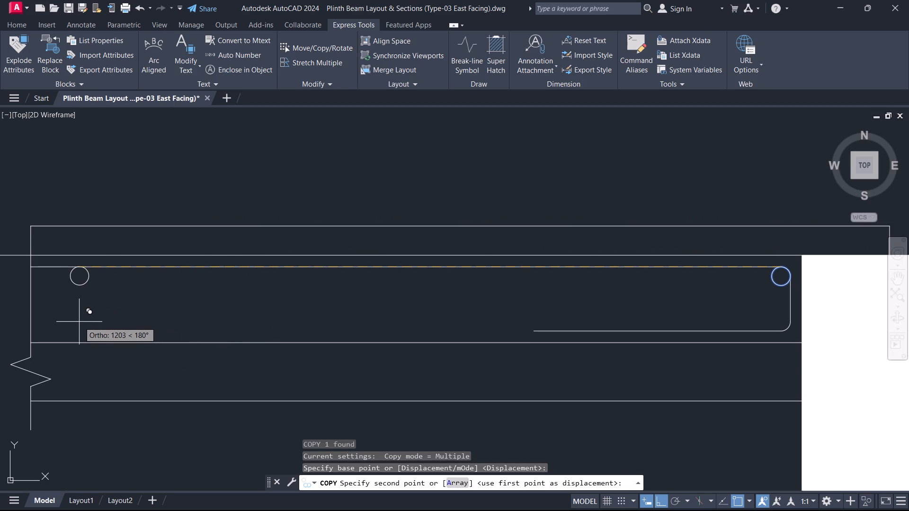
pyautogui.click(68, 318)
pyautogui.press('Escape')
# Hatch the thin top layer above the slab with the ANGLE pattern at scale 5.
pyautogui.scroll(-3, 170, 343)
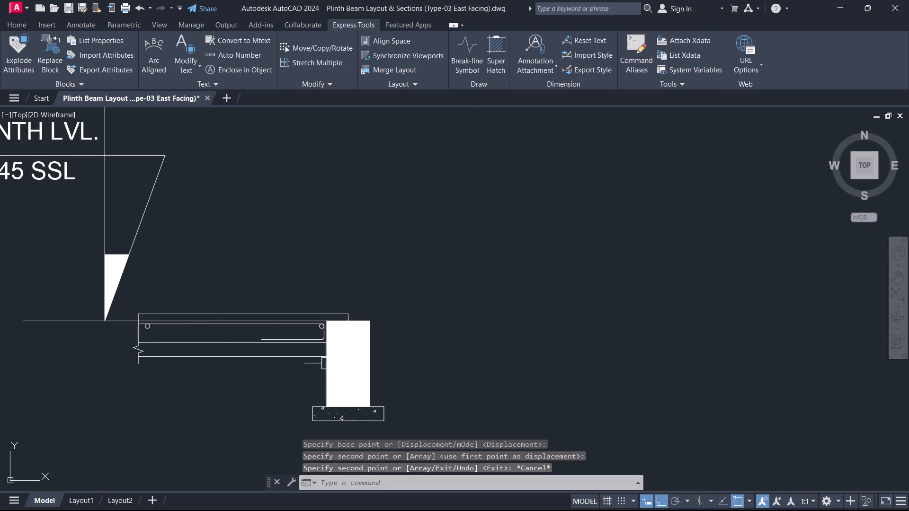
pyautogui.scroll(2, 220, 339)
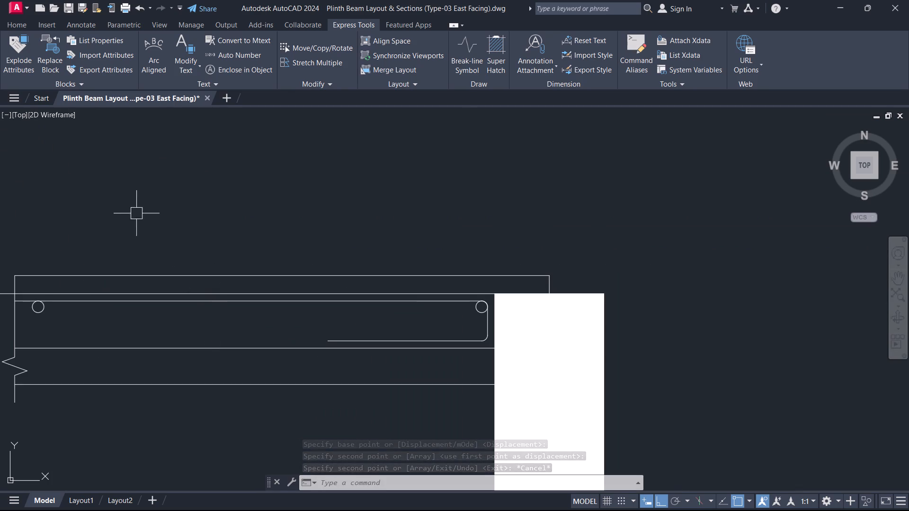
pyautogui.write('H')
pyautogui.press('space')
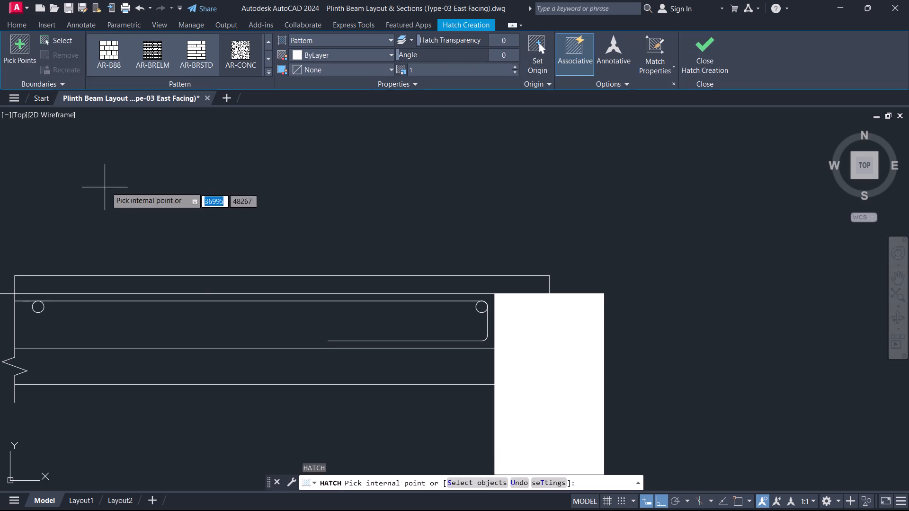
pyautogui.click(266, 72)
pyautogui.scroll(6, 185, 179)
pyautogui.scroll(3, 148, 73)
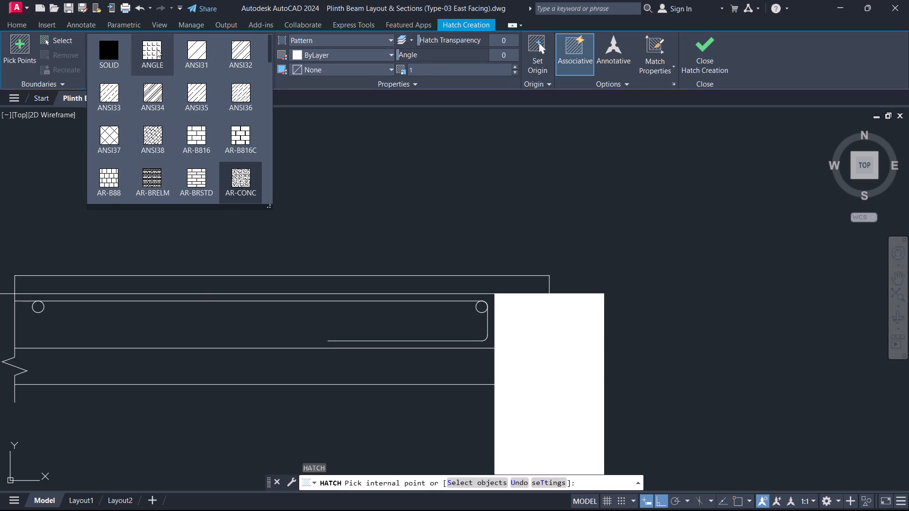
pyautogui.click(157, 49)
pyautogui.scroll(1, 173, 290)
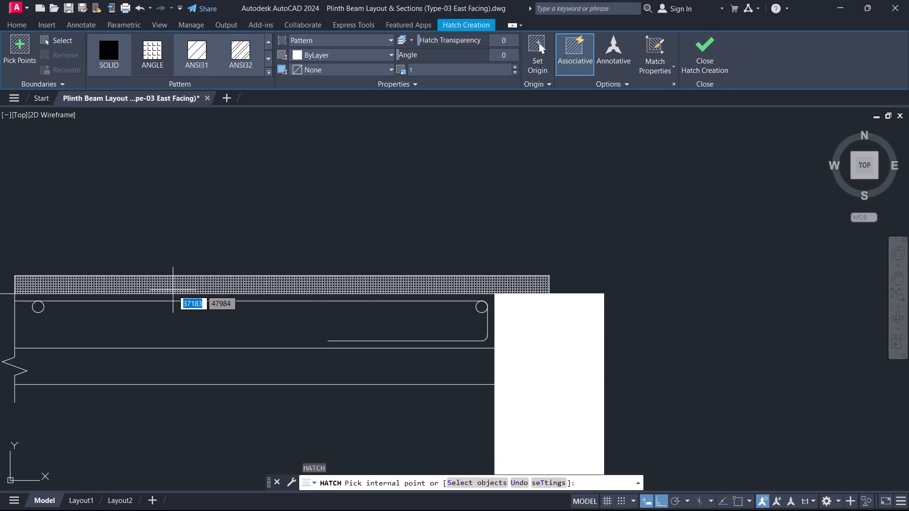
pyautogui.click(173, 290)
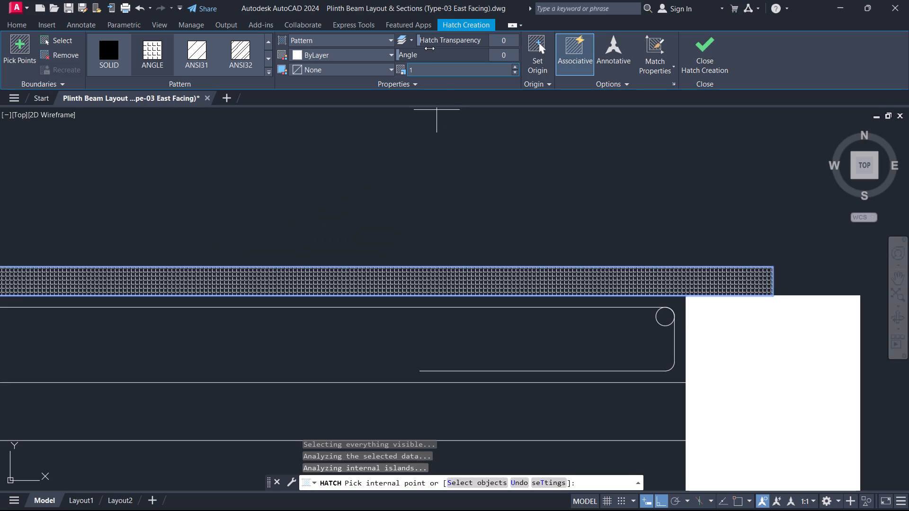
pyautogui.click(431, 65)
pyautogui.press('5')
pyautogui.press('Return')
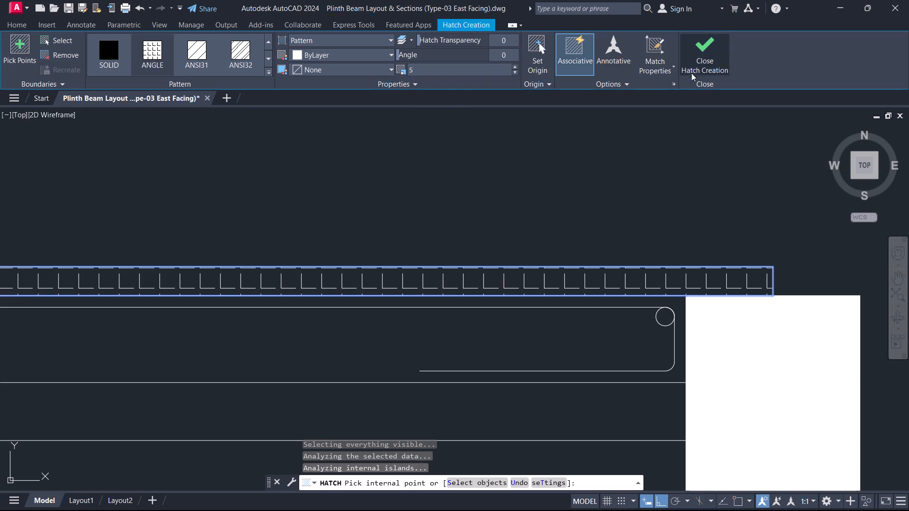
pyautogui.click(695, 68)
pyautogui.press('Escape')
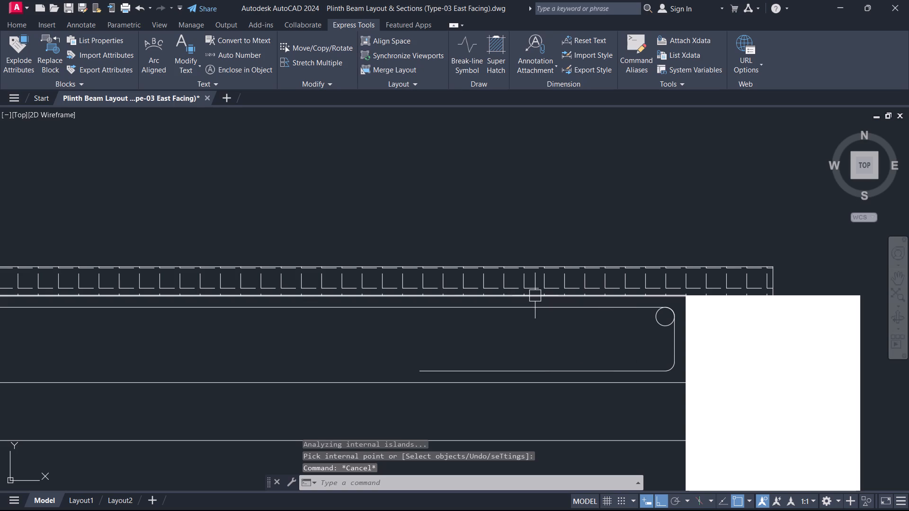
# Draw a vertical line from the hatched layer's lower beam-side corner up to just above the plinth level marker's top.
pyautogui.moveTo(712, 305); pyautogui.dragTo(348, 331, button='middle')
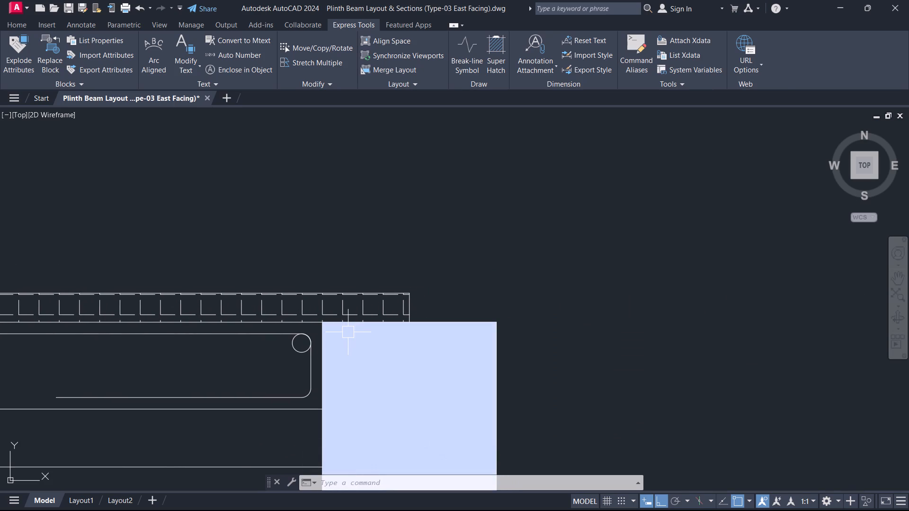
pyautogui.write('L')
pyautogui.press('space')
pyautogui.click(411, 321)
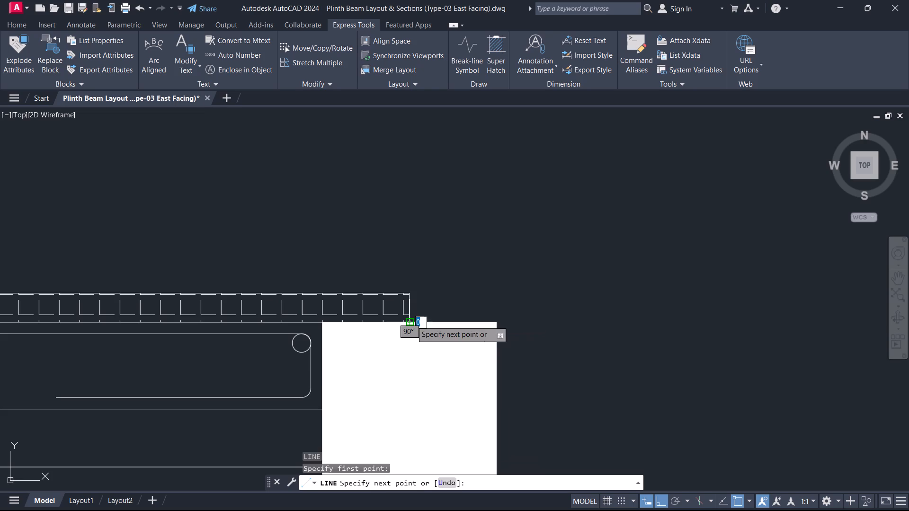
pyautogui.scroll(1, 411, 263)
pyautogui.scroll(-3, 411, 263)
pyautogui.moveTo(411, 263); pyautogui.dragTo(406, 395, button='middle')
pyautogui.scroll(-3, 403, 224)
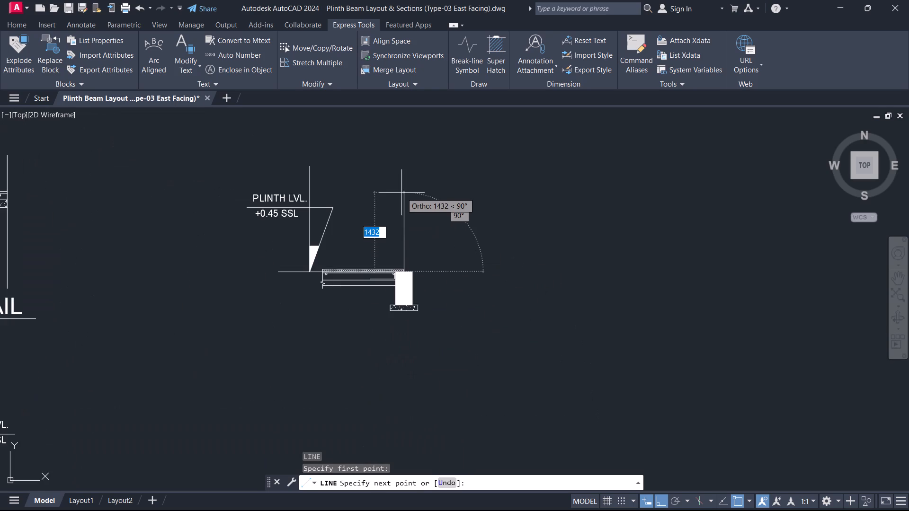
pyautogui.click(405, 159)
pyautogui.press('Escape')
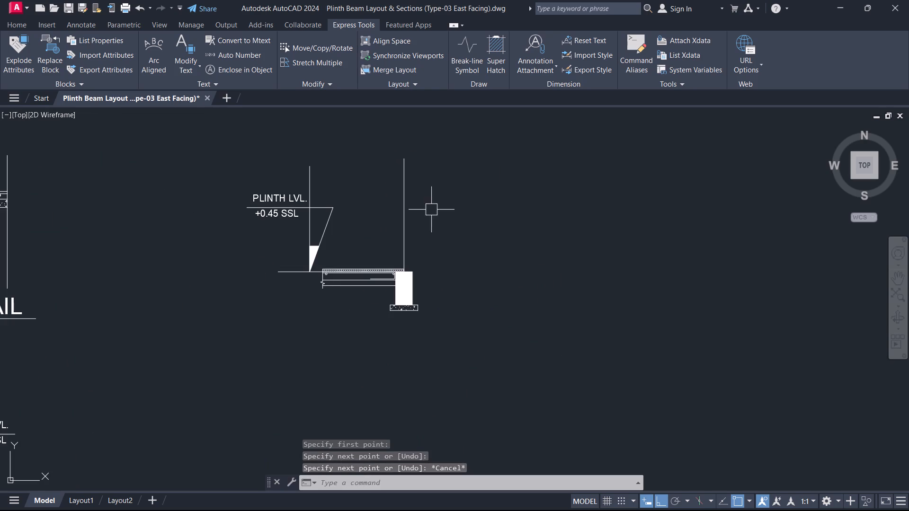
# Offset the new vertical line 150 toward the beam's outer face.
pyautogui.write('O')
pyautogui.press('space')
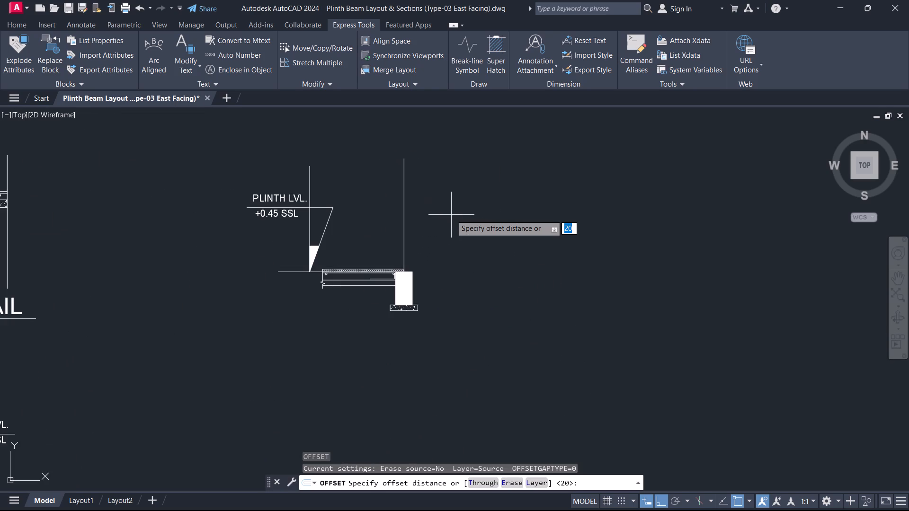
pyautogui.press('1')
pyautogui.write('50')
pyautogui.press('Return')
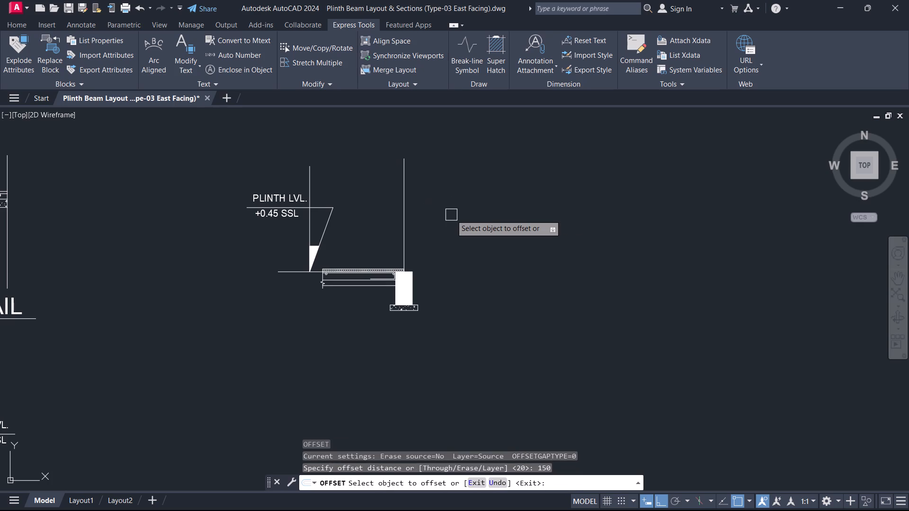
pyautogui.click(406, 222)
pyautogui.click(423, 220)
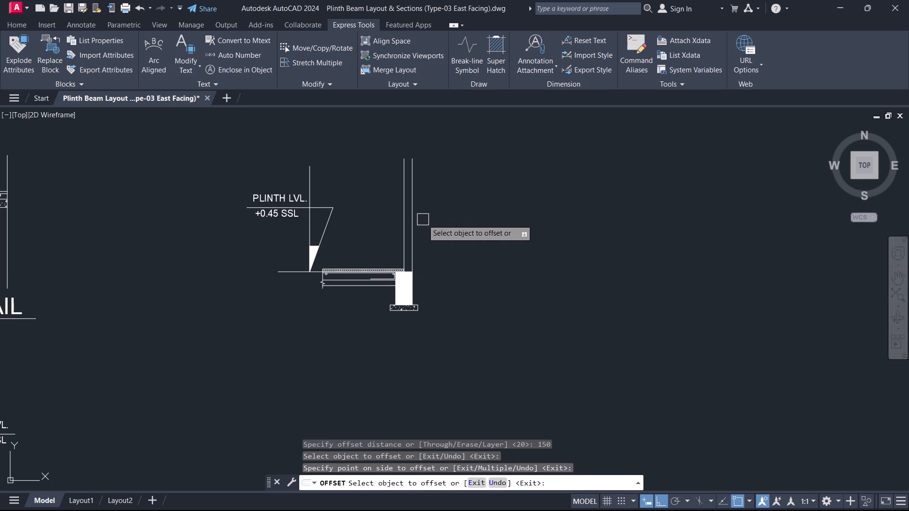
pyautogui.press('Escape')
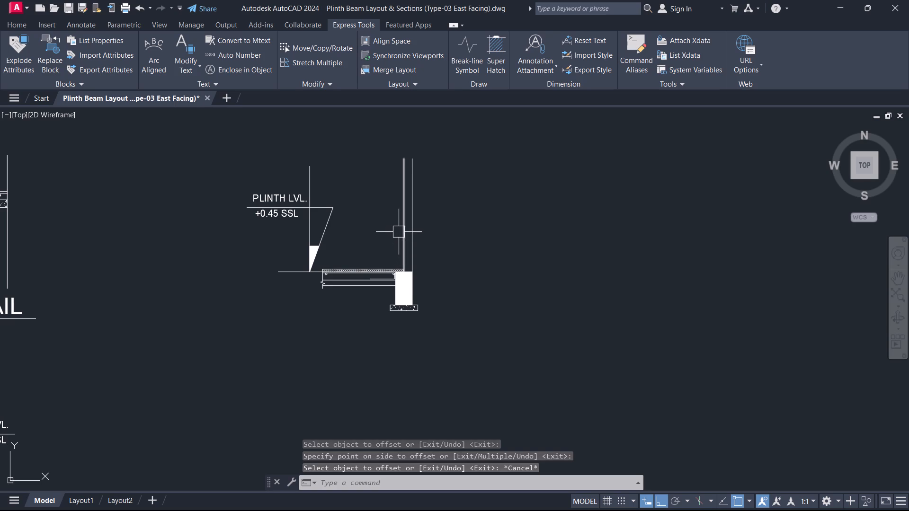
# Draw a horizontal line joining the upper ends of the two vertical lines above the beam.
pyautogui.scroll(2, 399, 231)
pyautogui.scroll(-2, 399, 231)
pyautogui.moveTo(399, 231); pyautogui.dragTo(375, 320, button='middle')
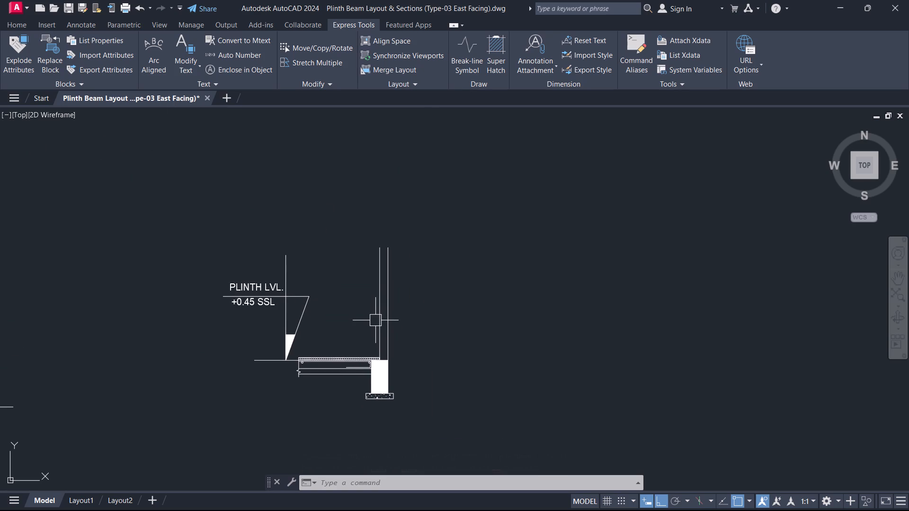
pyautogui.write('L')
pyautogui.press('space')
pyautogui.scroll(2, 382, 296)
pyautogui.scroll(1, 362, 190)
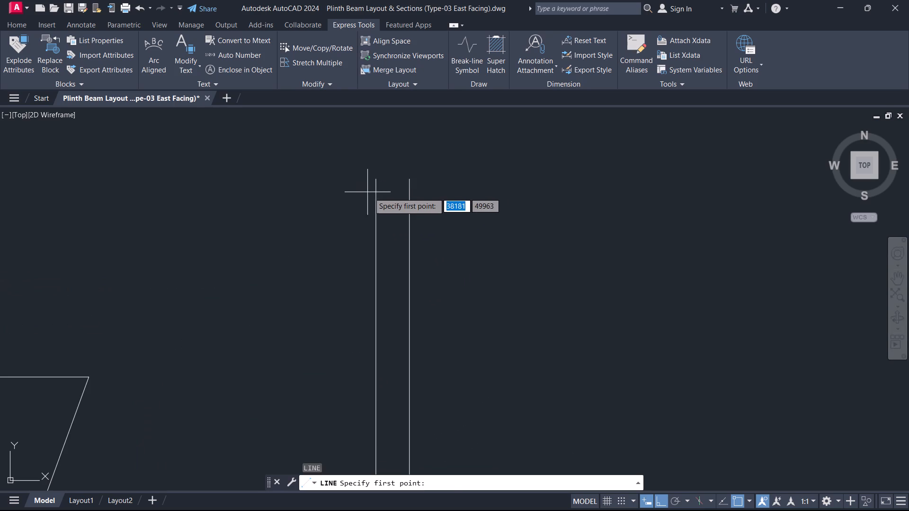
pyautogui.click(377, 181)
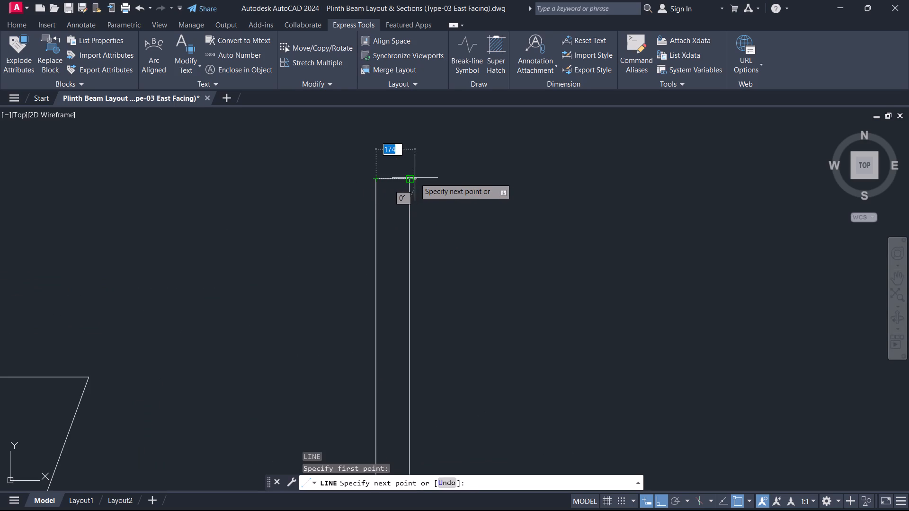
pyautogui.moveTo(414, 177); pyautogui.dragTo(410, 182)
pyautogui.press('Escape')
# Offset both vertical lines above the beam 20 inward.
pyautogui.scroll(-3, 409, 244)
pyautogui.middleClick(390, 348)
pyautogui.scroll(3, 390, 348)
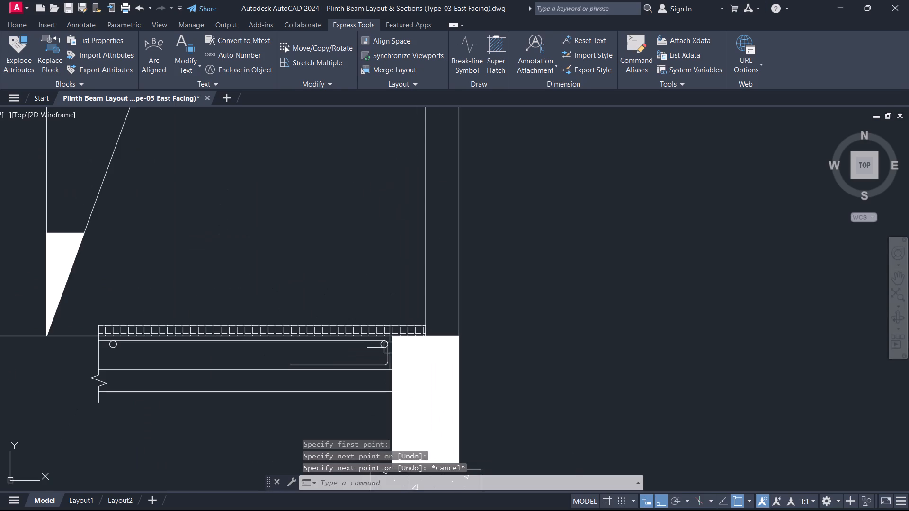
pyautogui.write('O')
pyautogui.press('space')
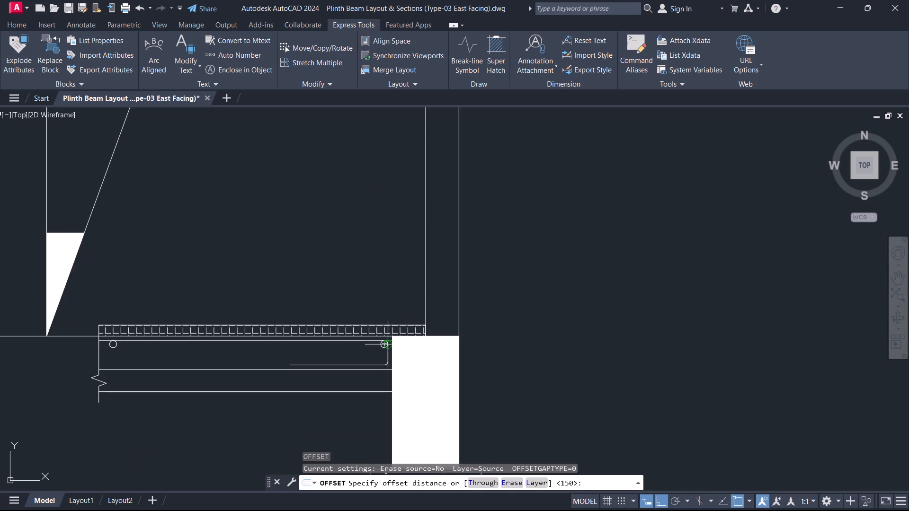
pyautogui.write('20')
pyautogui.press('Return')
pyautogui.click(428, 279)
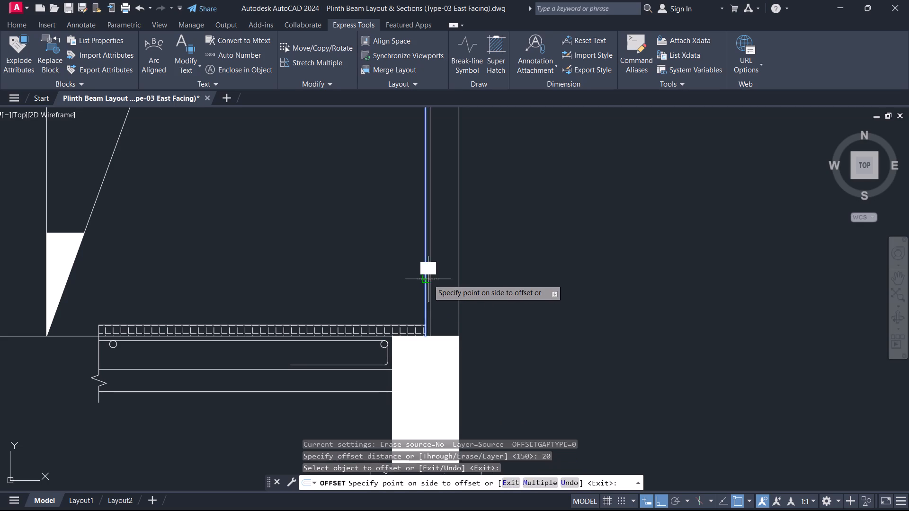
pyautogui.doubleClick(461, 281)
pyautogui.click(459, 281)
pyautogui.click(454, 280)
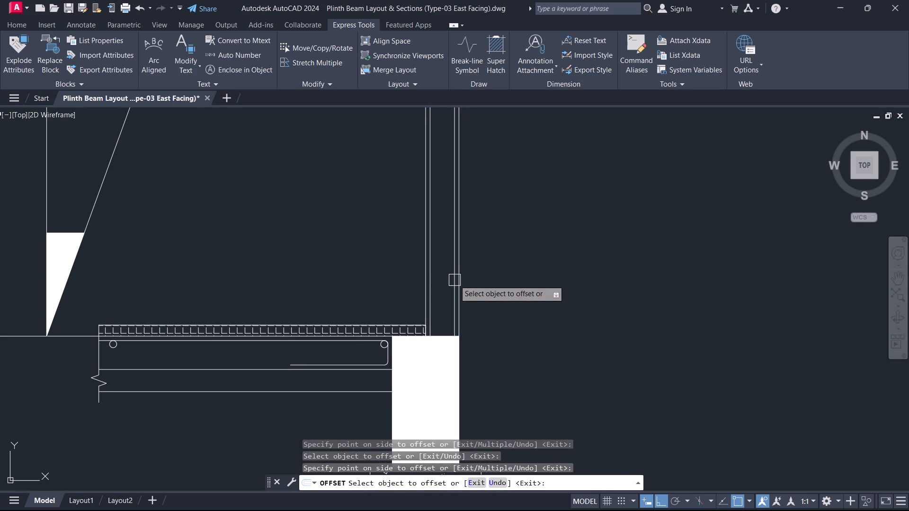
# Offset the top closing line 20 downward, inside the vertical outline.
pyautogui.scroll(-2, 450, 272)
pyautogui.moveTo(447, 265); pyautogui.dragTo(426, 446, button='middle')
pyautogui.scroll(4, 397, 302)
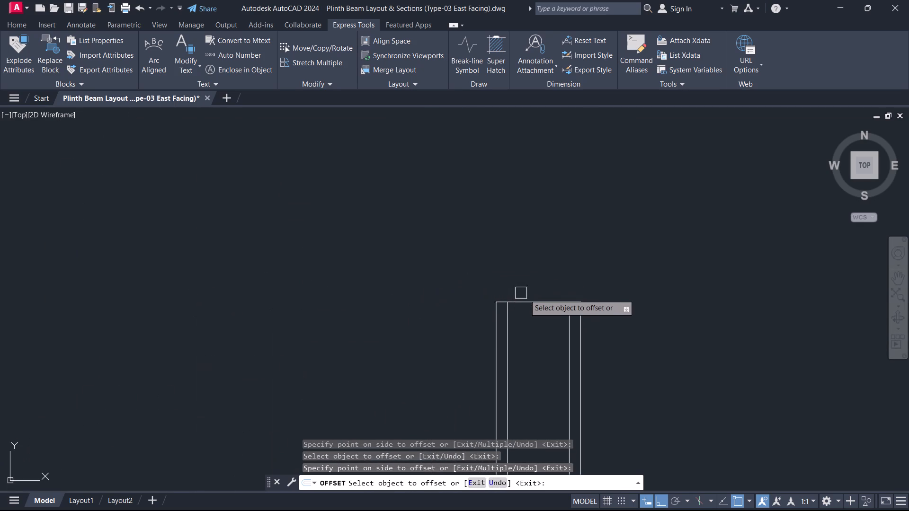
pyautogui.click(533, 302)
pyautogui.click(534, 325)
pyautogui.press('Escape')
# Copy the slab's bar circle near the break line by its top quadrant to the middle of the inner top offset line.
pyautogui.moveTo(534, 335); pyautogui.dragTo(455, 222, button='middle')
pyautogui.scroll(-2, 456, 222)
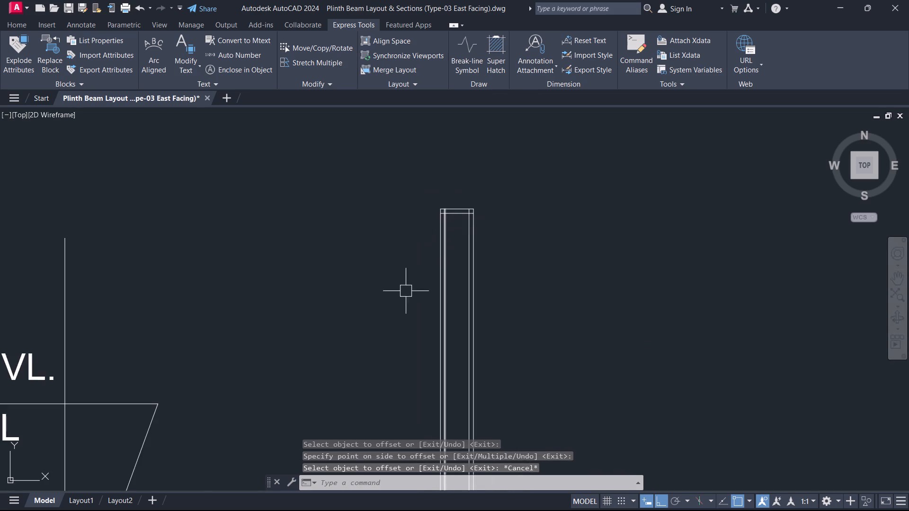
pyautogui.scroll(-2, 393, 311)
pyautogui.moveTo(372, 366); pyautogui.dragTo(414, 207, button='middle')
pyautogui.scroll(1, 372, 367)
pyautogui.scroll(4, 315, 356)
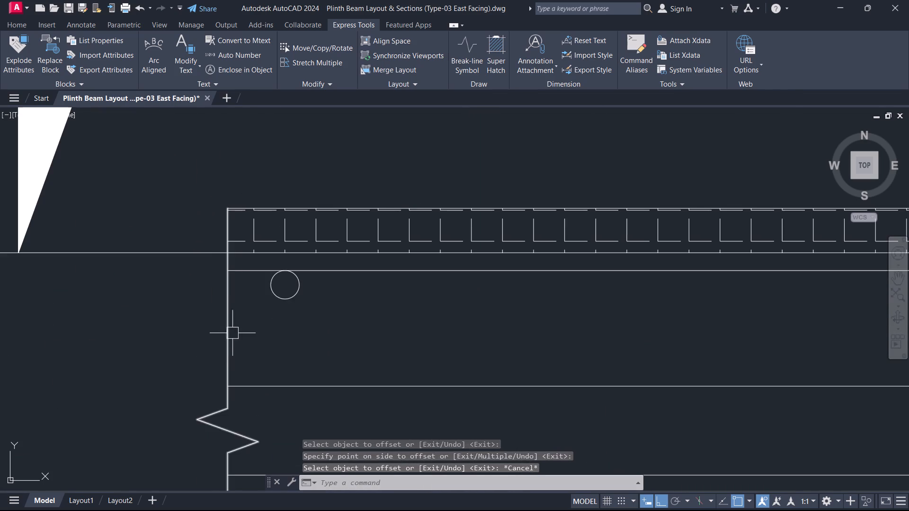
pyautogui.click(291, 294)
pyautogui.press('c')
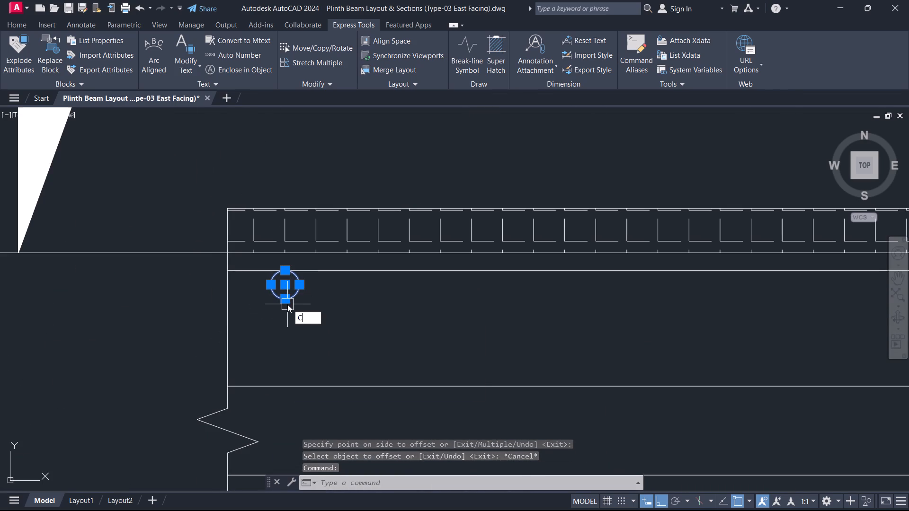
pyautogui.write('O')
pyautogui.press('space')
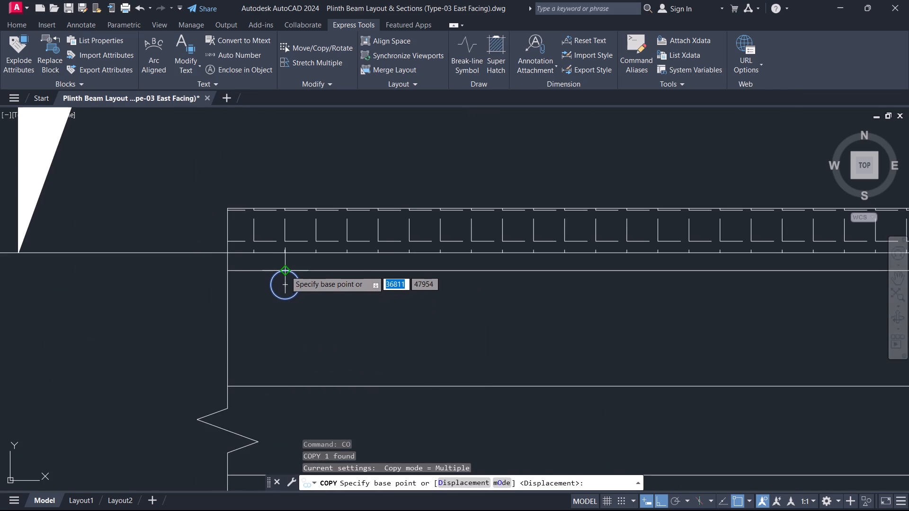
pyautogui.click(285, 271)
pyautogui.scroll(-3, 290, 277)
pyautogui.moveTo(472, 203); pyautogui.dragTo(402, 473, button='middle')
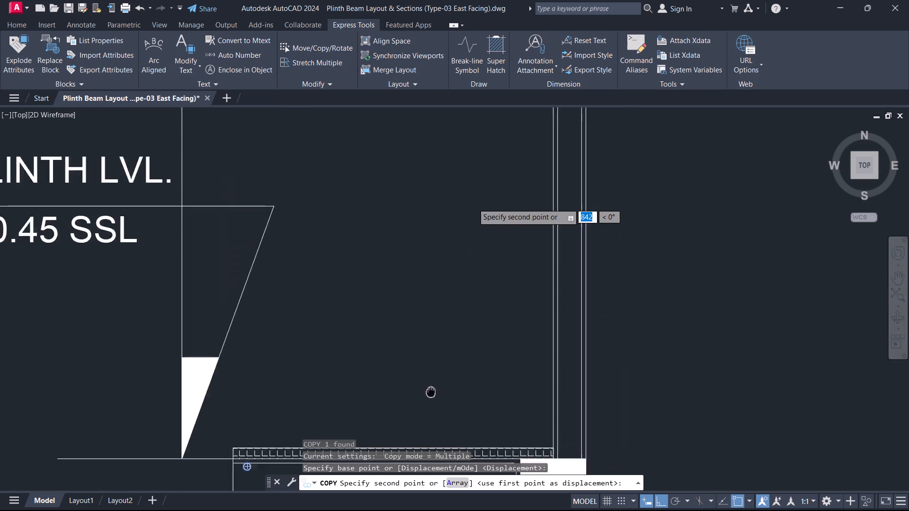
pyautogui.moveTo(402, 473); pyautogui.dragTo(392, 510, button='middle')
pyautogui.scroll(2, 537, 167)
pyautogui.moveTo(529, 143); pyautogui.dragTo(474, 274, button='middle')
pyautogui.scroll(2, 474, 274)
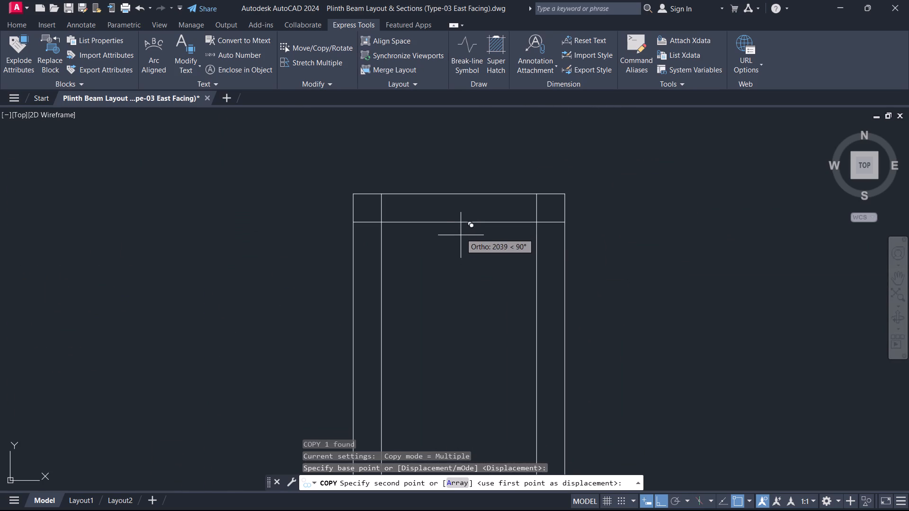
pyautogui.click(460, 221)
pyautogui.press('Escape')
# Move the copied bar circle by its left quadrant onto the left inner vertical offset line.
pyautogui.click(439, 236)
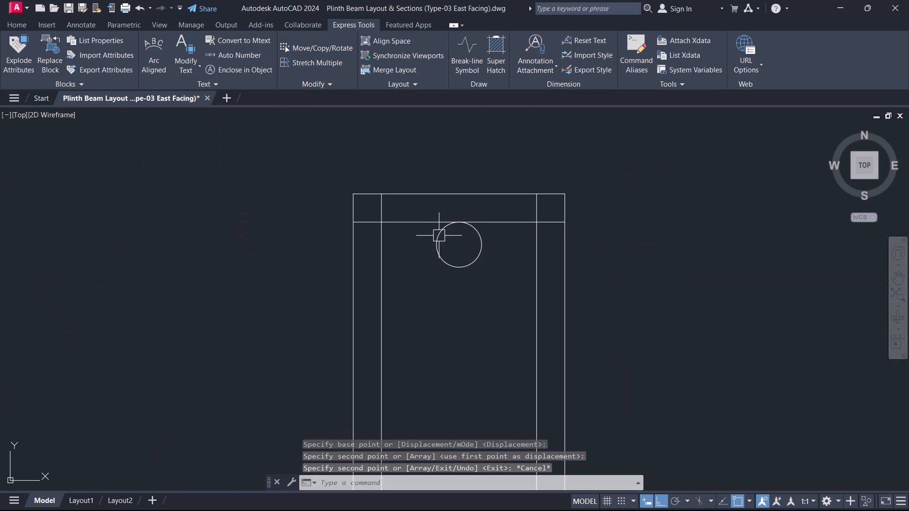
pyautogui.write('M')
pyautogui.press('space')
pyautogui.click(434, 244)
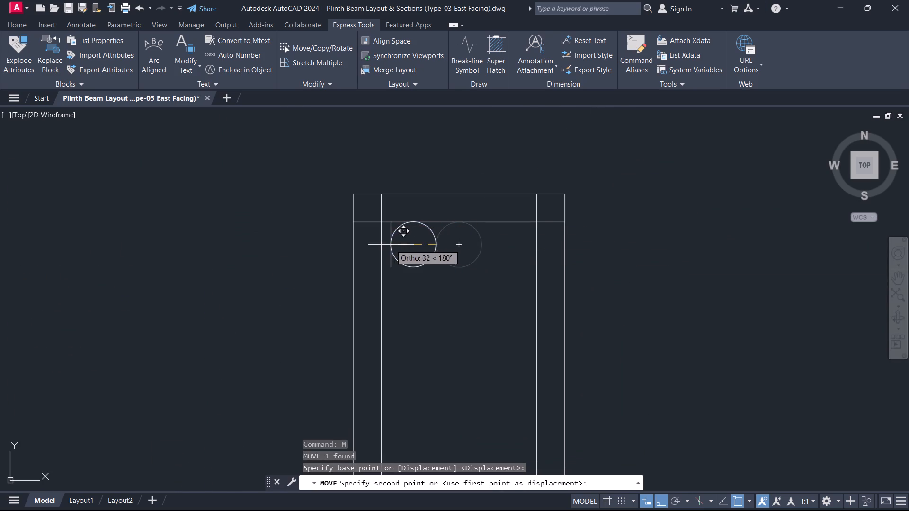
pyautogui.click(383, 246)
pyautogui.press('Escape')
# Copy the bar circle by its right quadrant onto the right inner vertical offset line.
pyautogui.click(428, 253)
pyautogui.write('CO')
pyautogui.press('space')
pyautogui.click(430, 247)
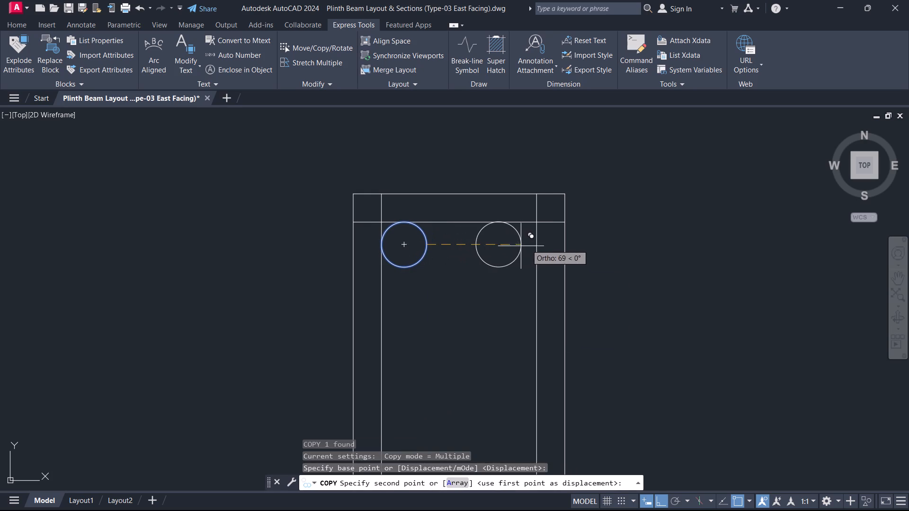
pyautogui.click(535, 242)
pyautogui.press('Escape')
# Copy both top bar circles by the left circle's left quadrant about 1940 straight down, just above the plinth beam.
pyautogui.moveTo(506, 284); pyautogui.dragTo(492, 275)
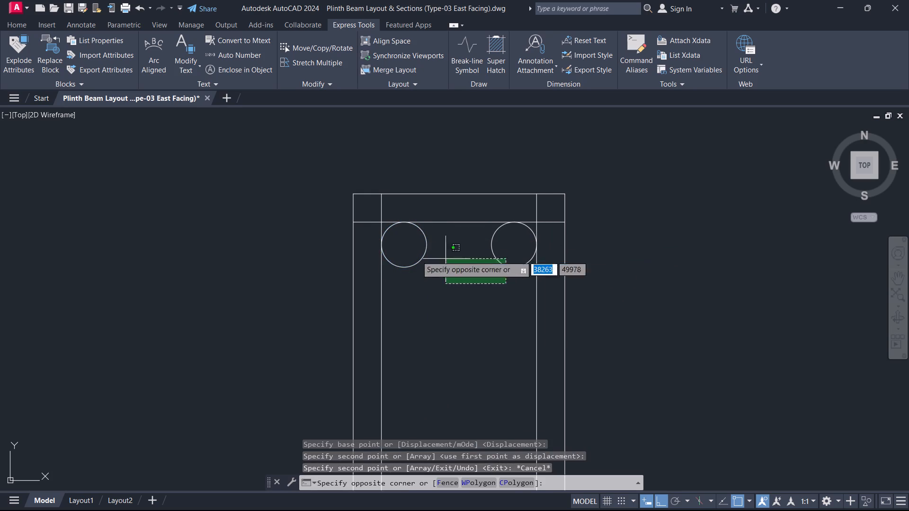
pyautogui.click(392, 247)
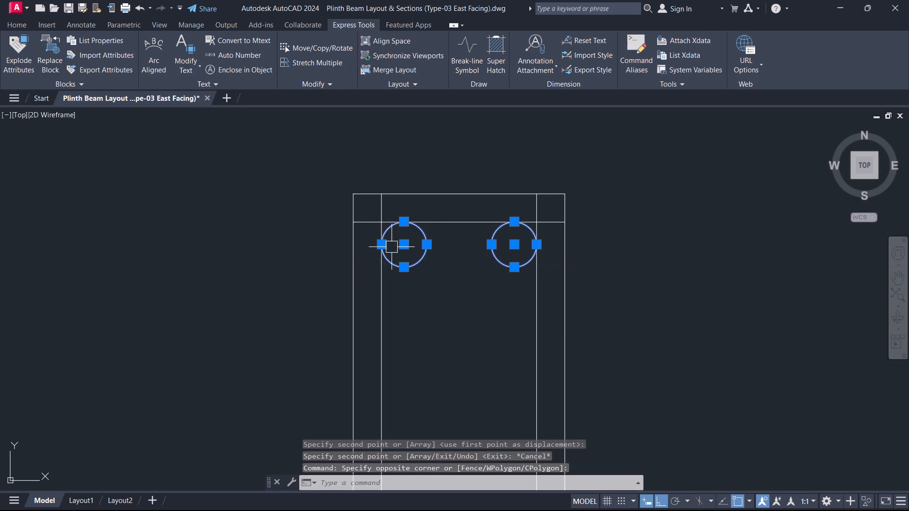
pyautogui.scroll(-2, 463, 346)
pyautogui.moveTo(464, 353); pyautogui.dragTo(460, 319, button='middle')
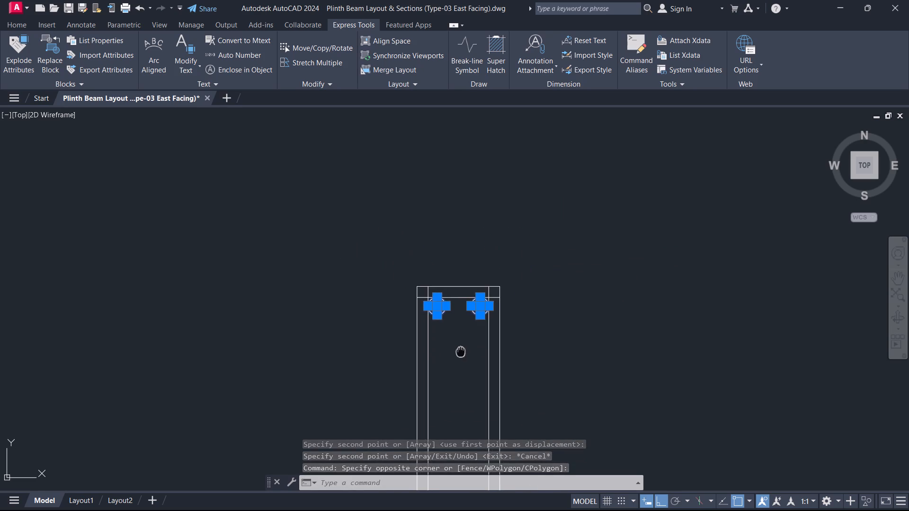
pyautogui.moveTo(460, 319); pyautogui.dragTo(473, 253, button='middle')
pyautogui.press('c')
pyautogui.write('O')
pyautogui.press('space')
pyautogui.scroll(1, 438, 210)
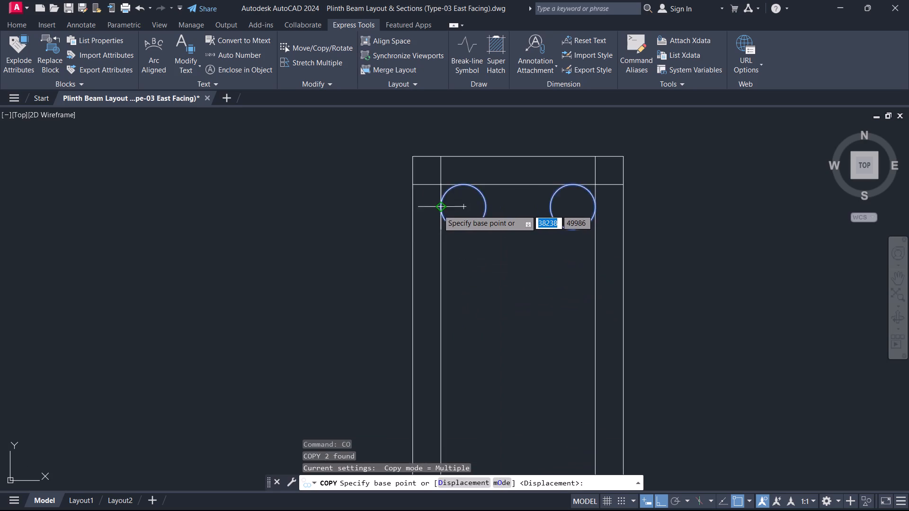
pyautogui.scroll(2, 438, 210)
pyautogui.click(438, 210)
pyautogui.scroll(-5, 449, 273)
pyautogui.moveTo(468, 416); pyautogui.dragTo(546, 120, button='middle')
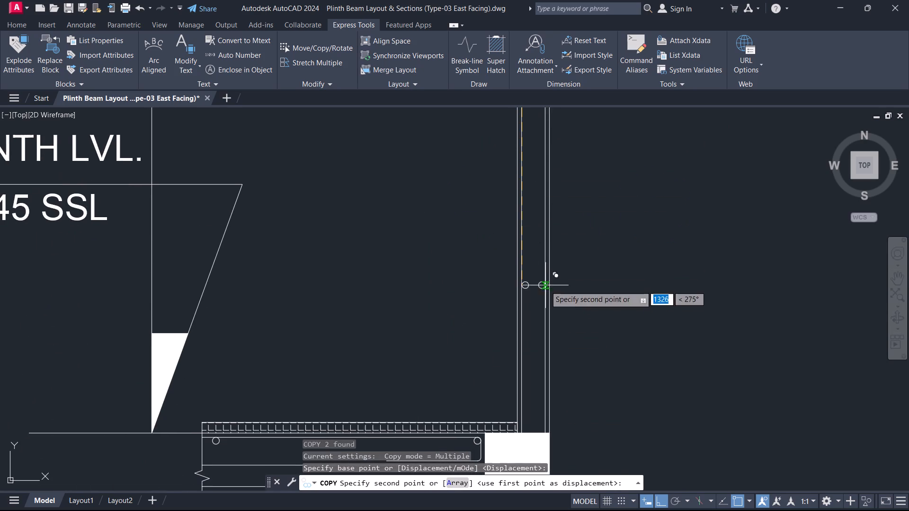
pyautogui.moveTo(537, 371); pyautogui.dragTo(569, 192, button='middle')
pyautogui.scroll(5, 566, 206)
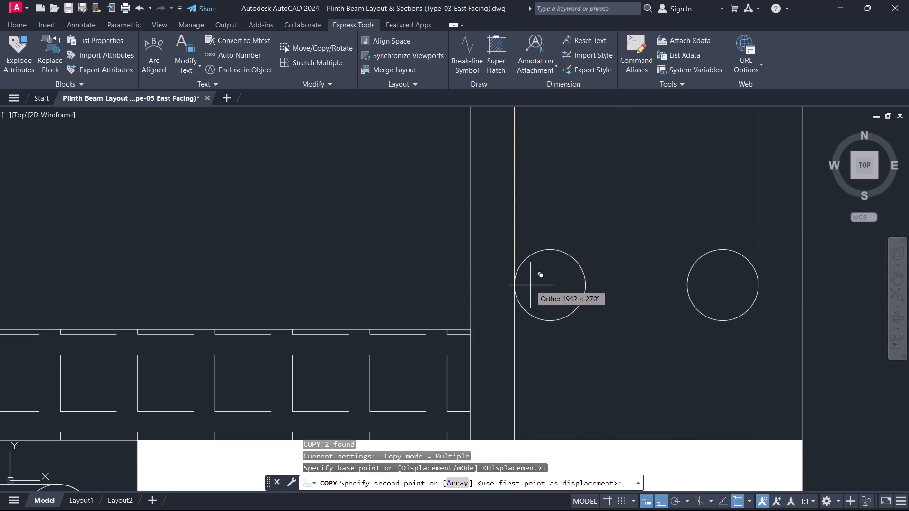
pyautogui.click(511, 277)
pyautogui.press('Escape')
# Fillet both top corners of the vertical member's inner offset lines with radius 16, around the bar circles.
pyautogui.scroll(-6, 548, 233)
pyautogui.scroll(-4, 562, 155)
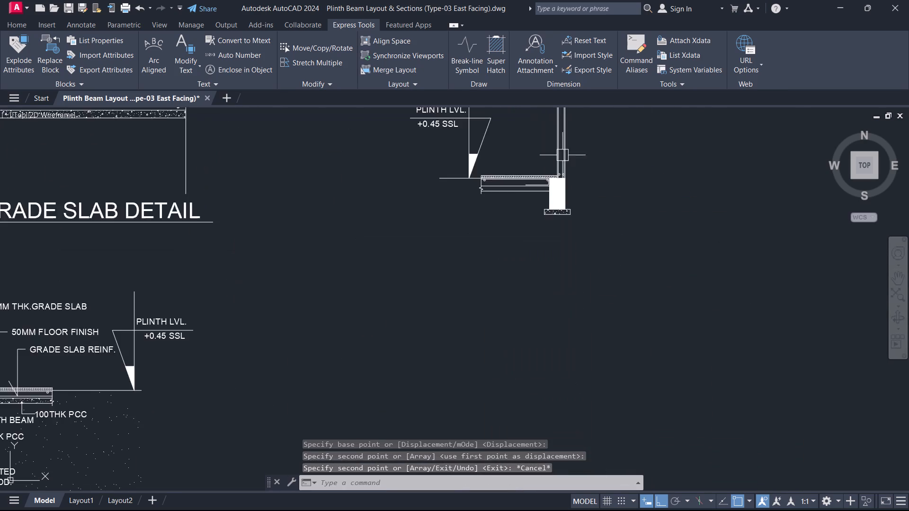
pyautogui.moveTo(562, 155); pyautogui.dragTo(547, 442, button='middle')
pyautogui.scroll(5, 540, 371)
pyautogui.moveTo(558, 462); pyautogui.dragTo(505, 50, button='middle')
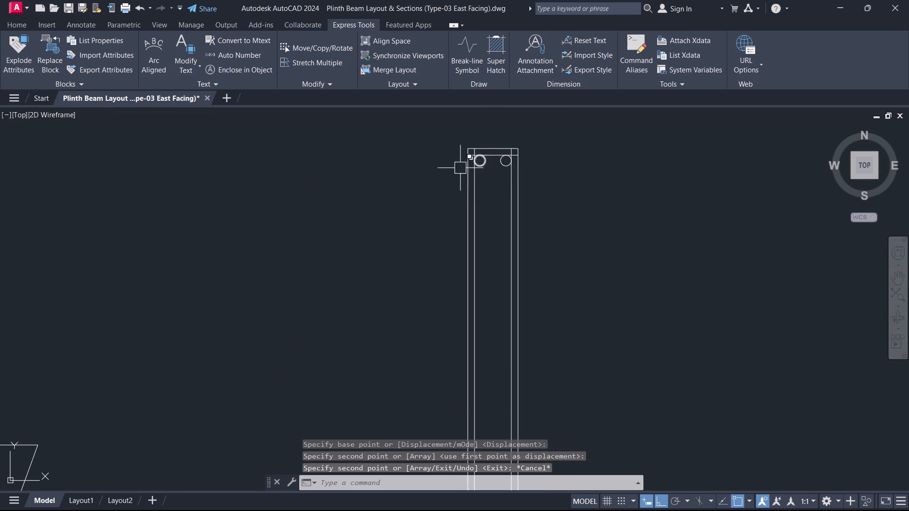
pyautogui.scroll(4, 465, 188)
pyautogui.moveTo(480, 171); pyautogui.dragTo(447, 332, button='middle')
pyautogui.write('F')
pyautogui.press('space')
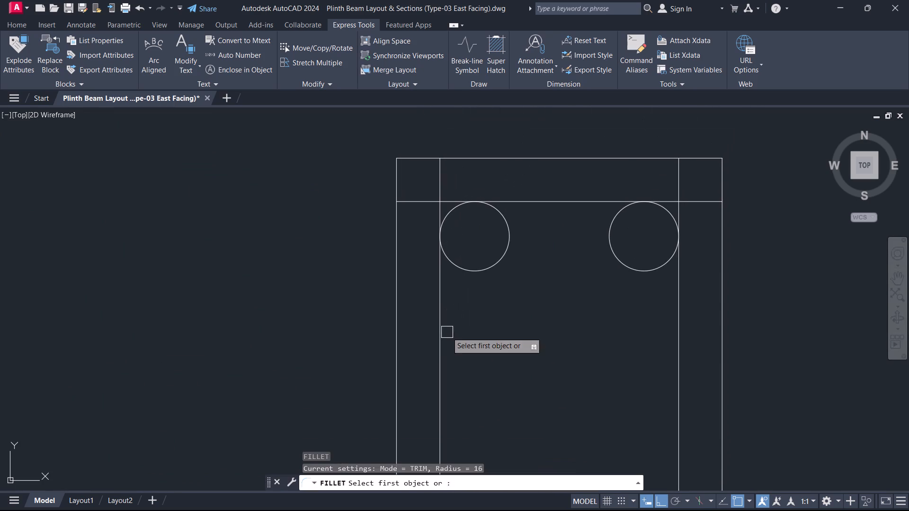
pyautogui.click(440, 347)
pyautogui.click(536, 196)
pyautogui.press('space')
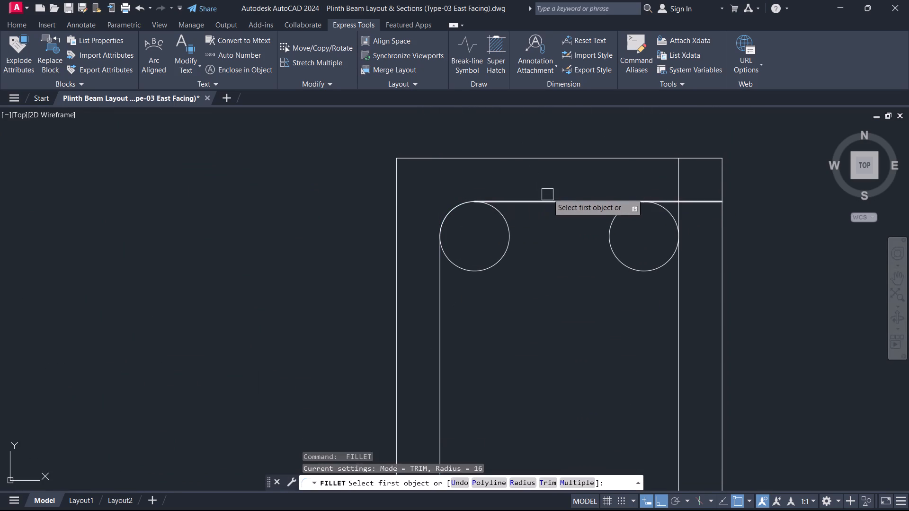
pyautogui.click(556, 195)
pyautogui.click(599, 197)
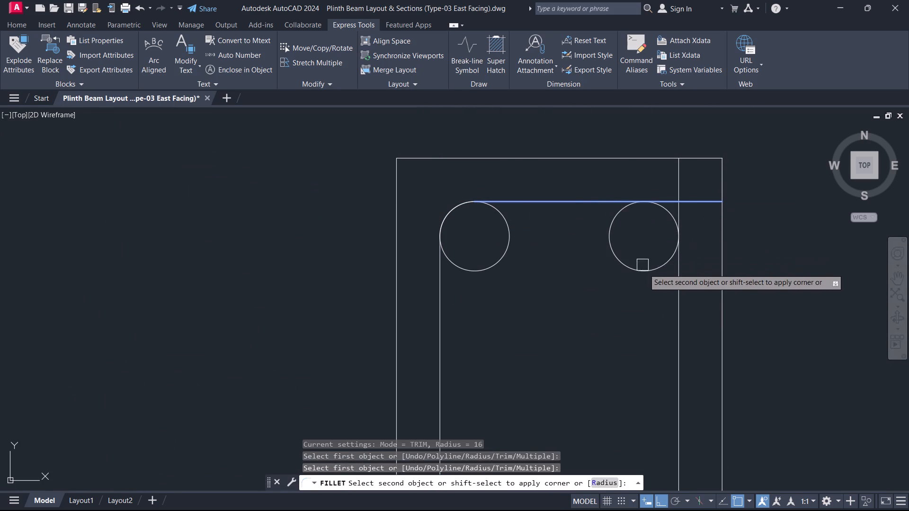
pyautogui.click(676, 316)
pyautogui.press('Escape')
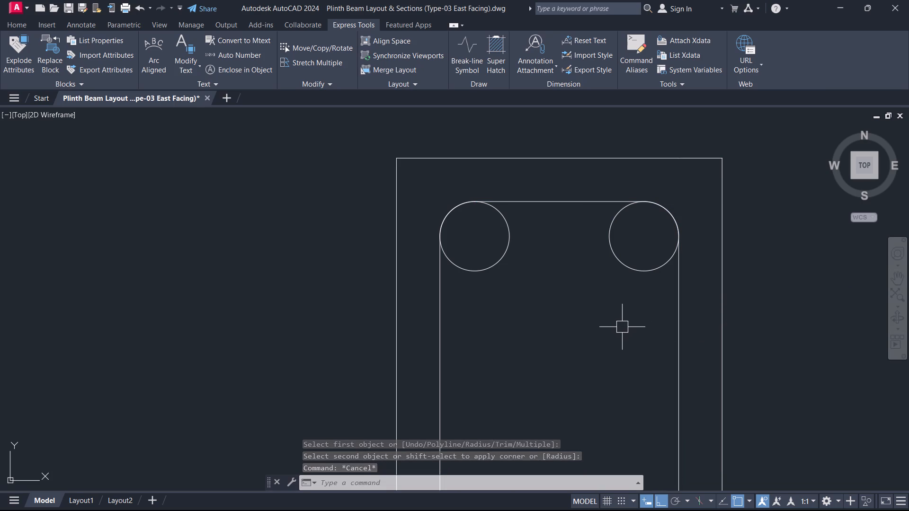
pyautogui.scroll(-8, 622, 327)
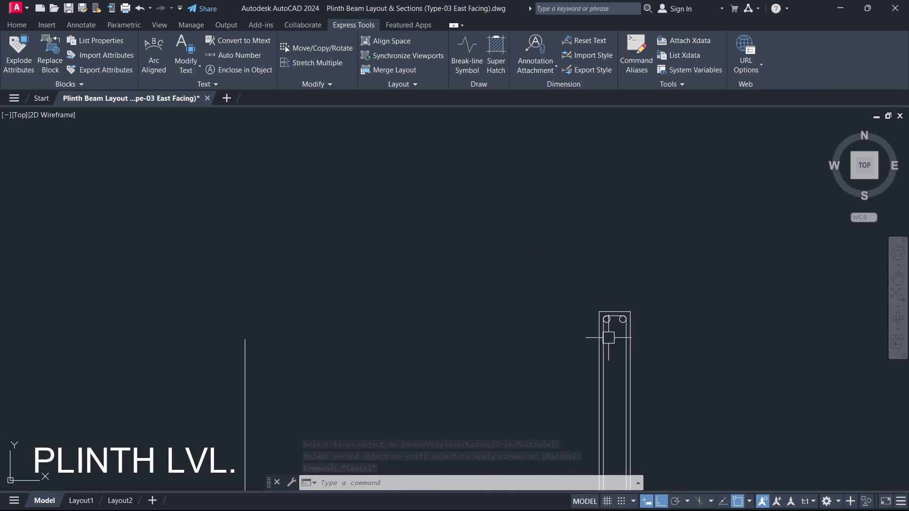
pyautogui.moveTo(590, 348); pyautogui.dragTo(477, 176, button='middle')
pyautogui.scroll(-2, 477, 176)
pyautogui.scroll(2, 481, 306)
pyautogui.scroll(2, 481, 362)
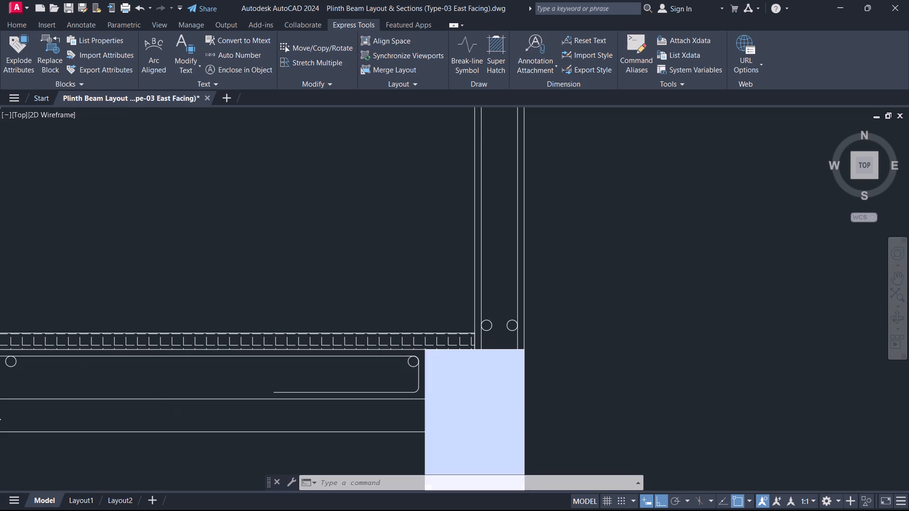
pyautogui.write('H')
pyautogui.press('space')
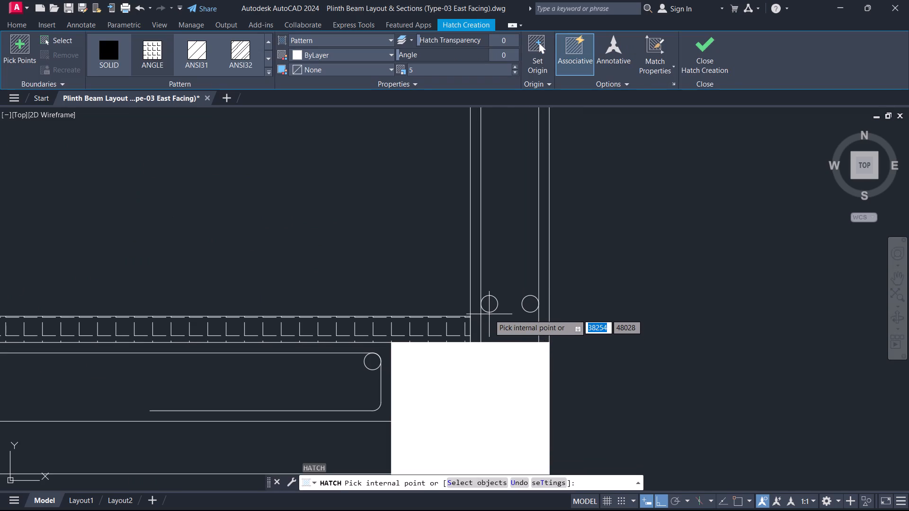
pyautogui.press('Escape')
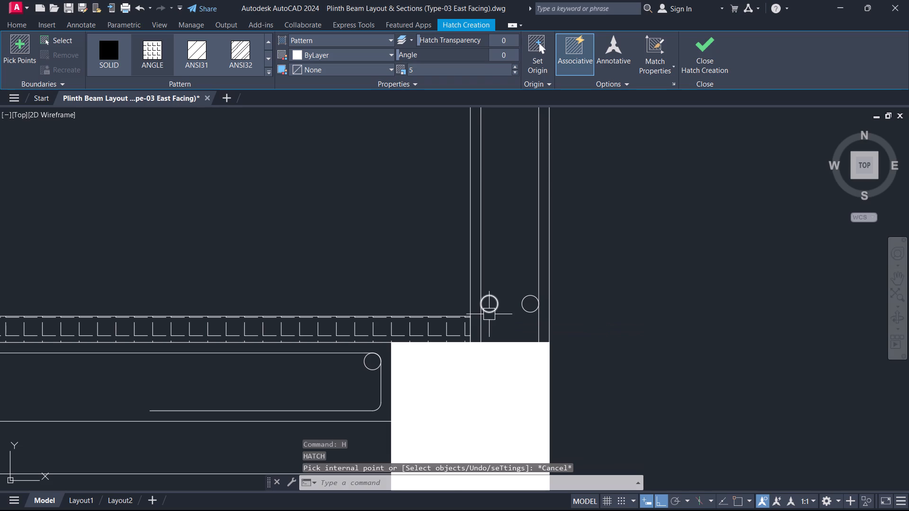
# Offset the vertical member's right outer line 100 to the right.
pyautogui.write('O')
pyautogui.press('space')
pyautogui.write('100')
pyautogui.press('Return')
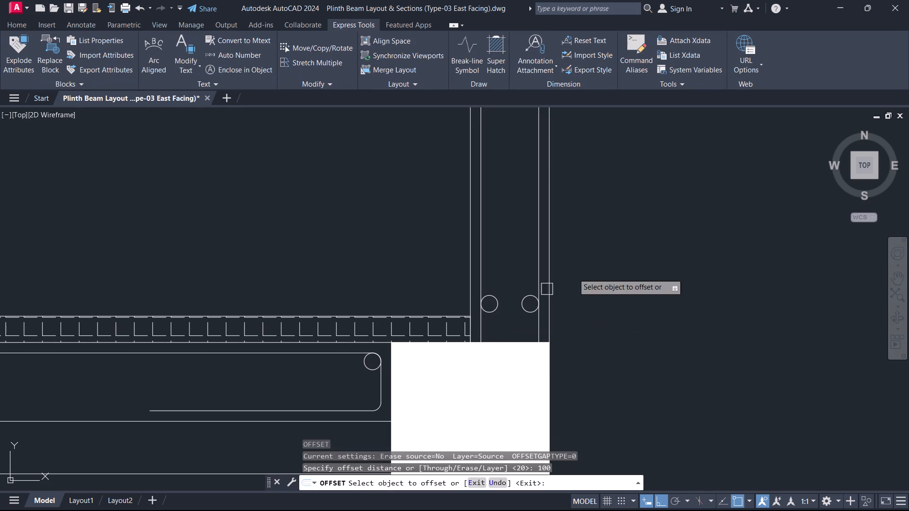
pyautogui.scroll(-2, 556, 258)
pyautogui.moveTo(550, 243); pyautogui.dragTo(491, 468, button='middle')
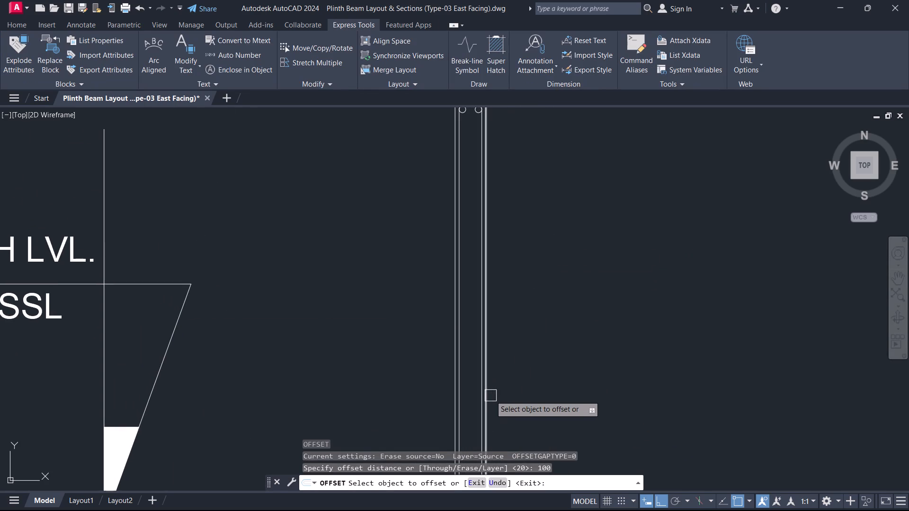
pyautogui.click(490, 396)
pyautogui.click(501, 399)
pyautogui.press('Escape')
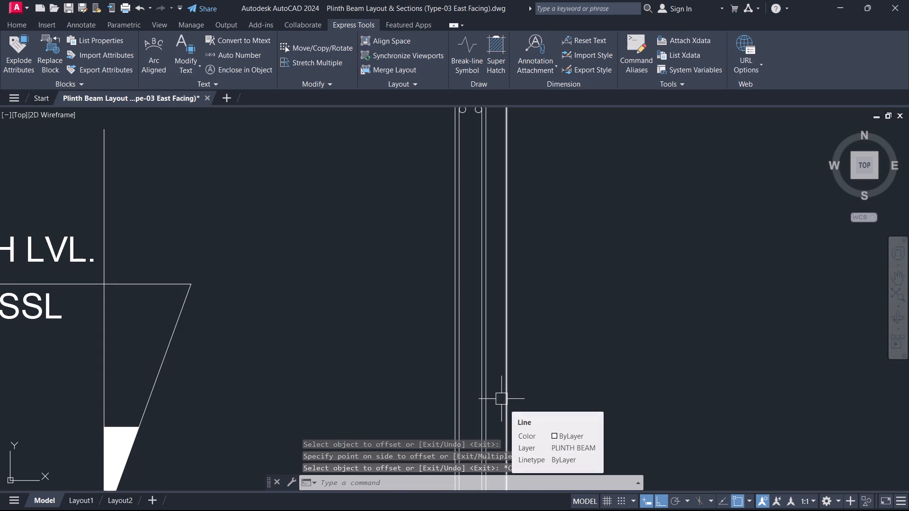
# Offset the top line of the hatched layer above the slab 1100 upward.
pyautogui.write('O')
pyautogui.press('space')
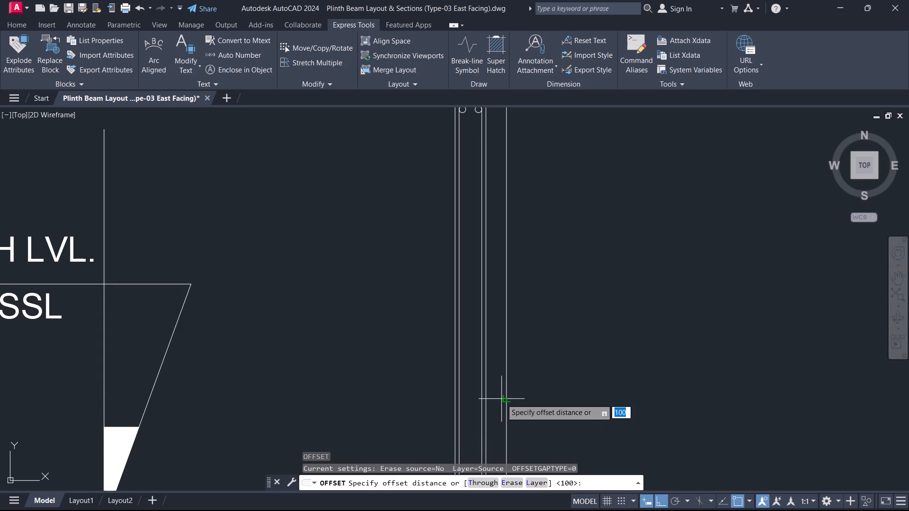
pyautogui.press('Escape')
pyautogui.press('Escape')
pyautogui.write('O')
pyautogui.press('space')
pyautogui.write('1100')
pyautogui.press('Return')
pyautogui.scroll(-1, 490, 405)
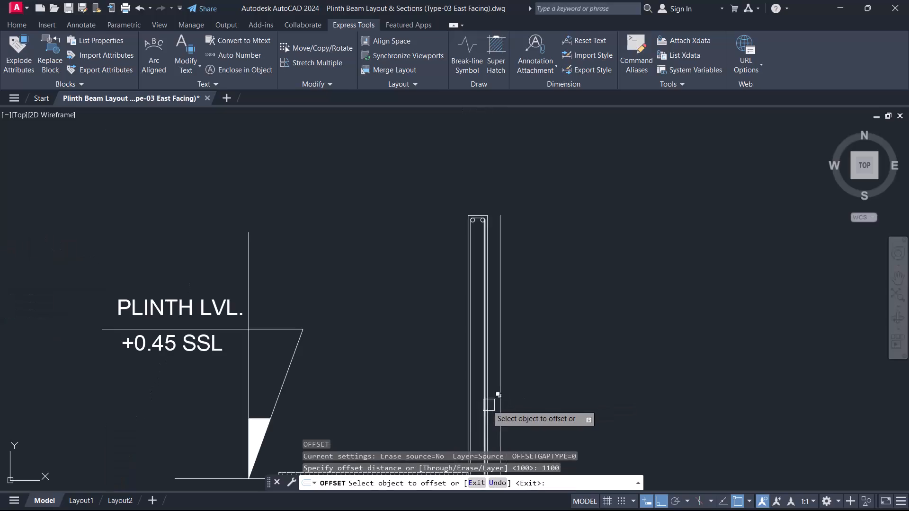
pyautogui.moveTo(520, 394); pyautogui.dragTo(544, 221, button='middle')
pyautogui.scroll(5, 492, 293)
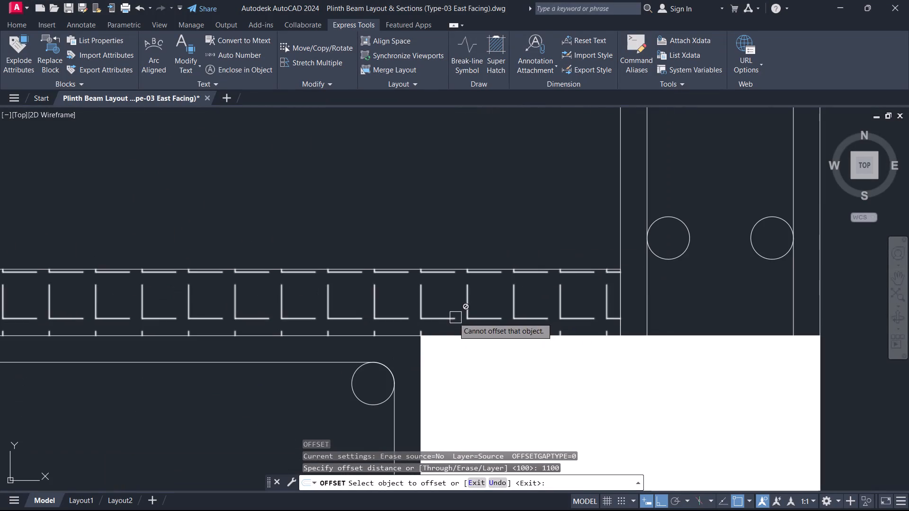
pyautogui.scroll(4, 550, 276)
pyautogui.click(517, 230)
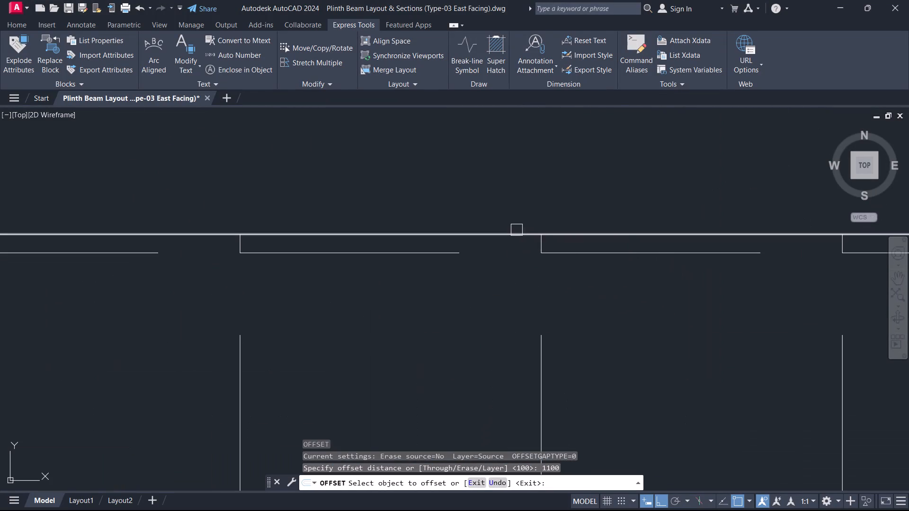
pyautogui.click(521, 202)
pyautogui.scroll(-10, 521, 201)
pyautogui.moveTo(527, 197); pyautogui.dragTo(479, 373, button='middle')
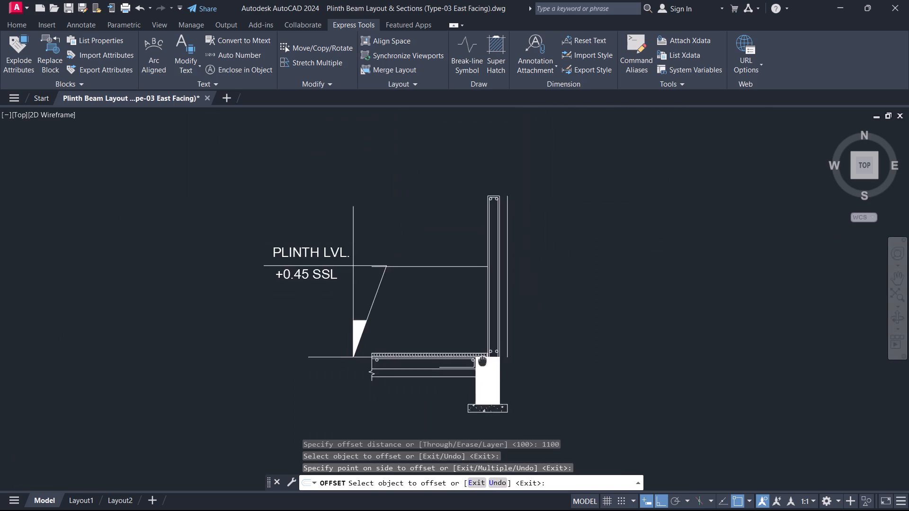
pyautogui.moveTo(479, 373); pyautogui.dragTo(478, 376, button='middle')
pyautogui.press('Escape')
# Extend the new horizontal line rightward across the vertical member to the 100-offset vertical line.
pyautogui.scroll(3, 466, 291)
pyautogui.write('EX')
pyautogui.press('space')
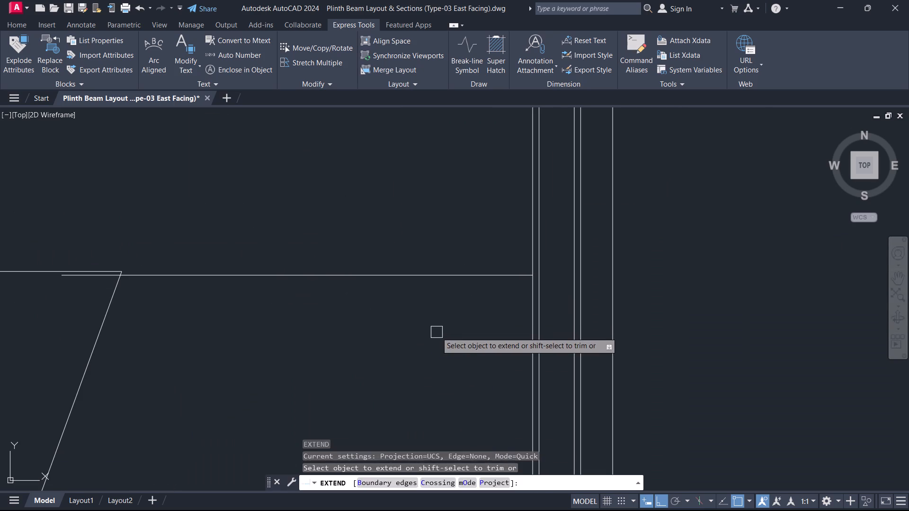
pyautogui.click(437, 332)
pyautogui.click(486, 267)
pyautogui.click(466, 309)
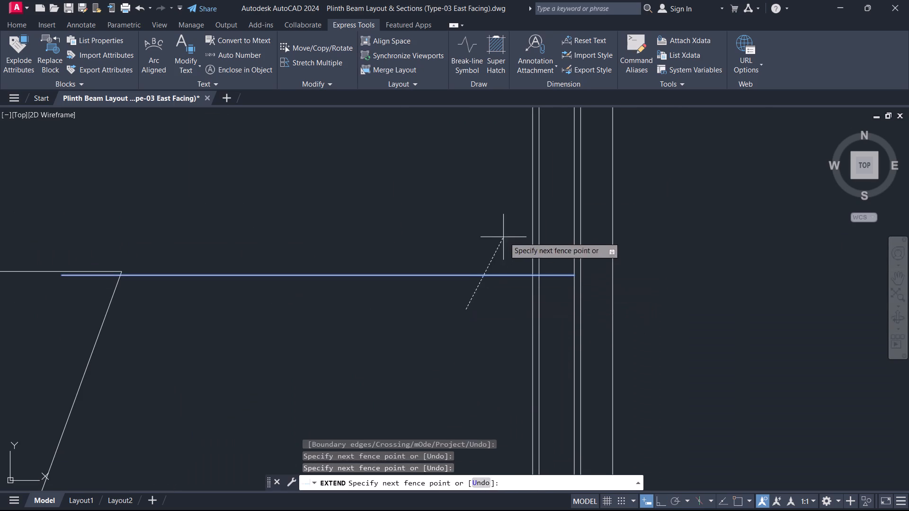
pyautogui.click(506, 234)
pyautogui.moveTo(462, 299); pyautogui.dragTo(466, 296)
pyautogui.click(494, 256)
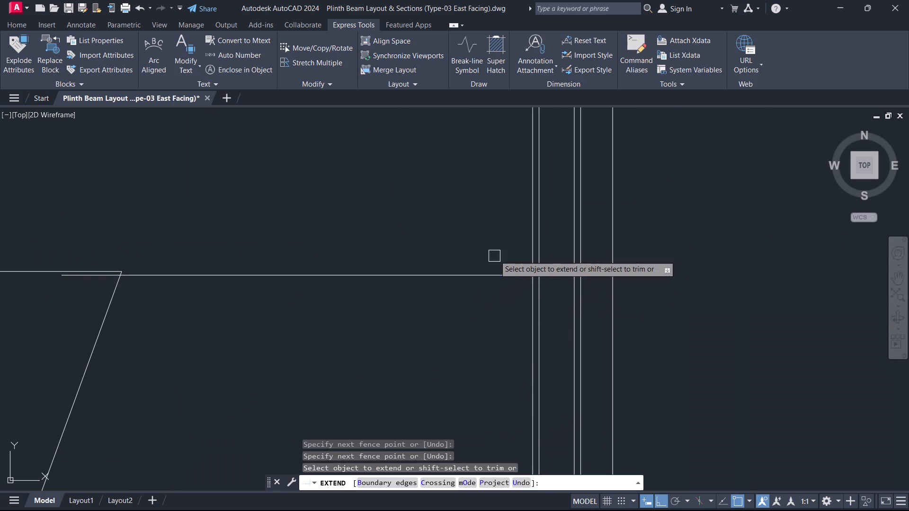
pyautogui.click(467, 307)
pyautogui.press('Escape')
pyautogui.moveTo(657, 326); pyautogui.dragTo(650, 324)
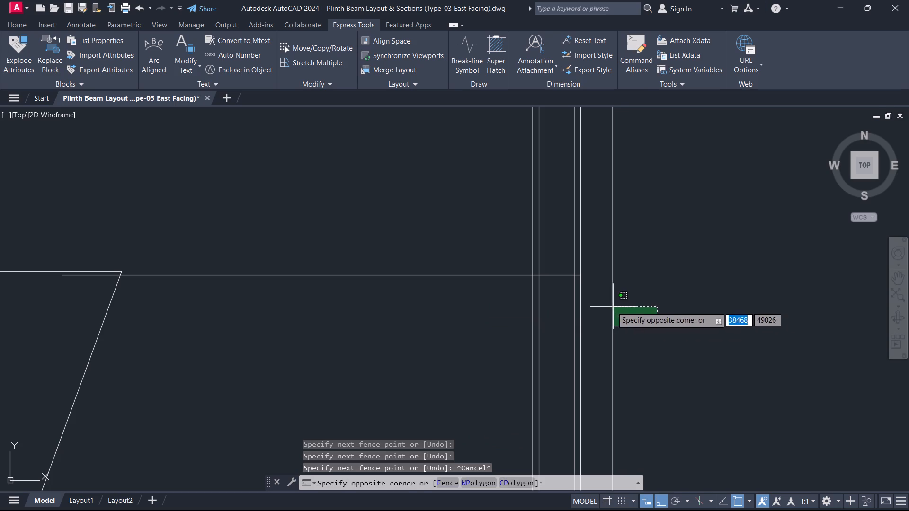
pyautogui.press('Escape')
pyautogui.press('e')
pyautogui.press('x')
pyautogui.press('space')
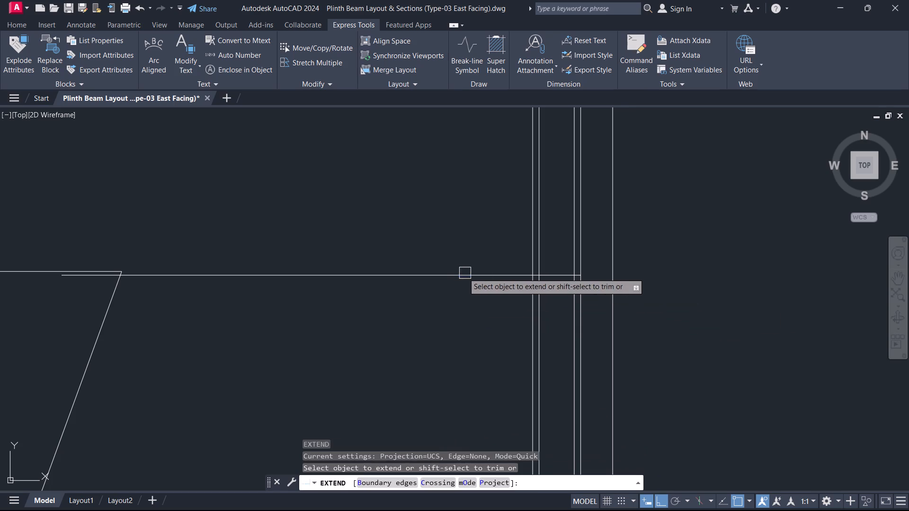
pyautogui.click(452, 272)
pyautogui.press('Escape')
# Trim the part of the 100-offset vertical line that rises above the extended horizontal line.
pyautogui.write('TR')
pyautogui.press('space')
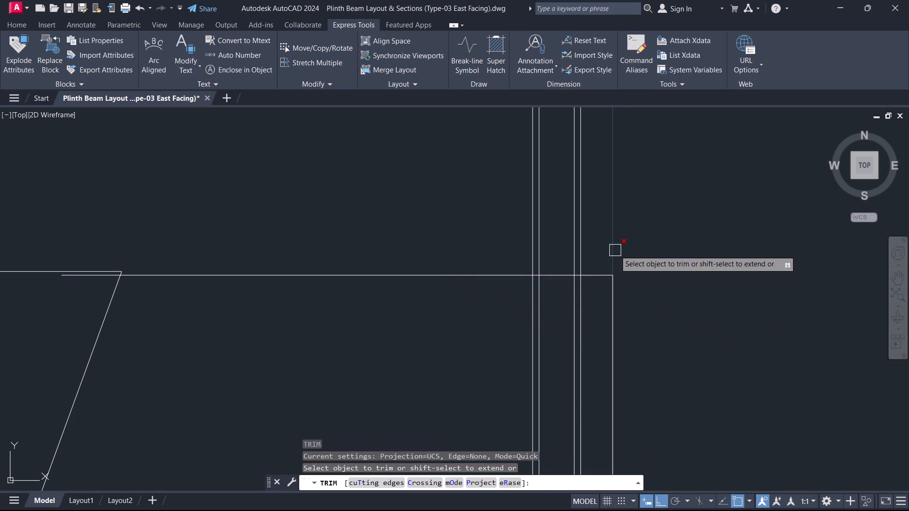
pyautogui.click(615, 250)
pyautogui.press('Escape')
# Offset the extended horizontal line 20 downward.
pyautogui.scroll(2, 565, 285)
pyautogui.write('O')
pyautogui.press('space')
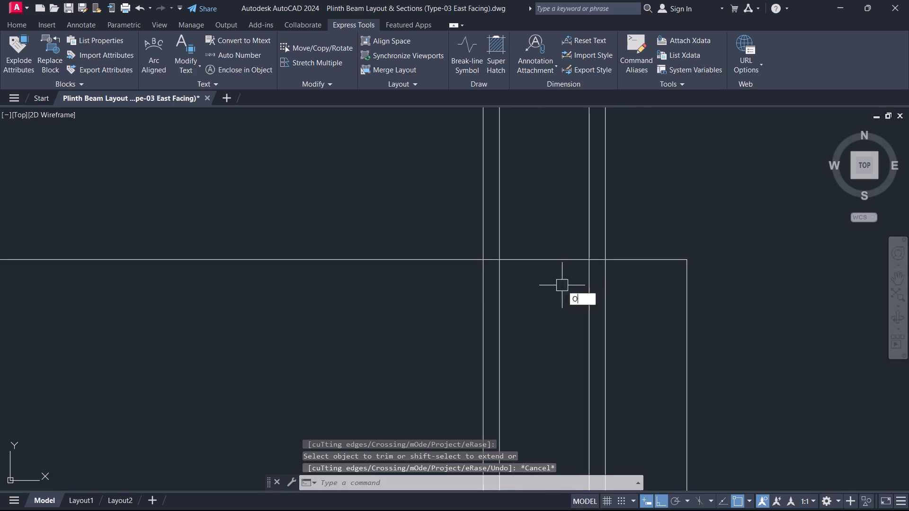
pyautogui.write('20')
pyautogui.press('Return')
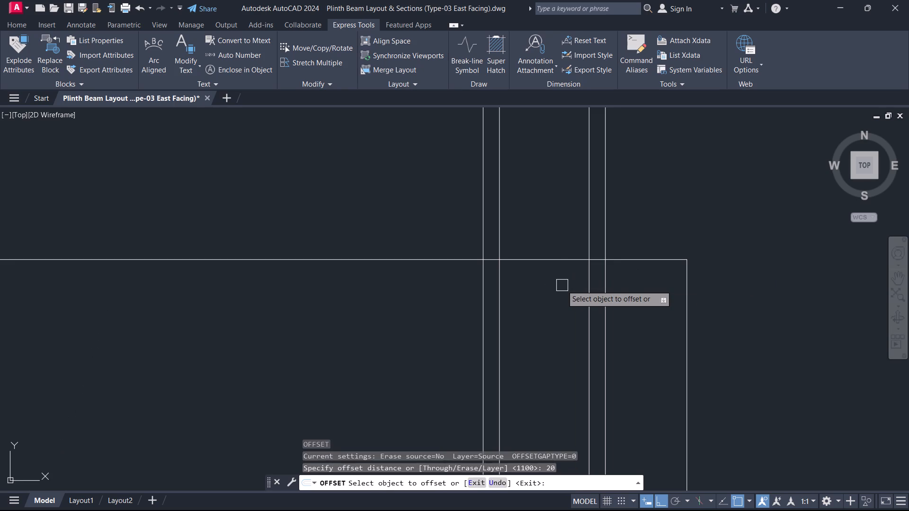
pyautogui.click(549, 258)
pyautogui.click(552, 285)
pyautogui.press('Escape')
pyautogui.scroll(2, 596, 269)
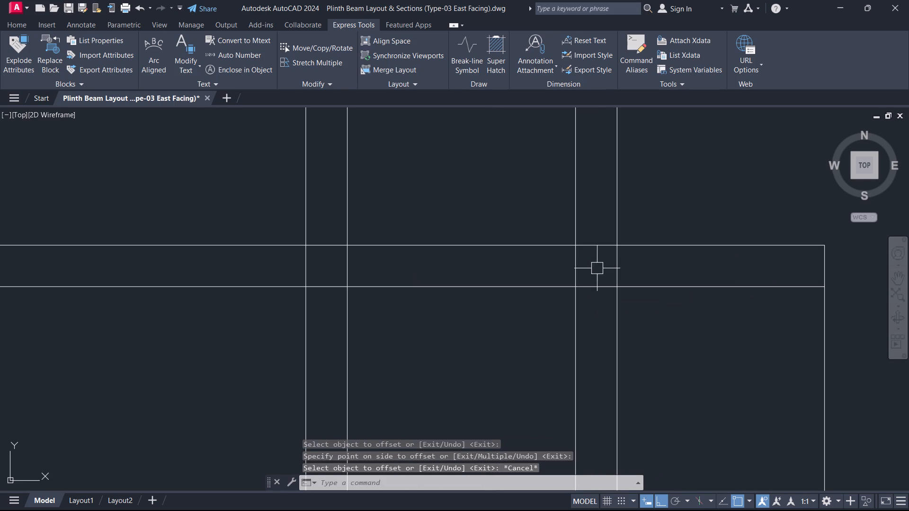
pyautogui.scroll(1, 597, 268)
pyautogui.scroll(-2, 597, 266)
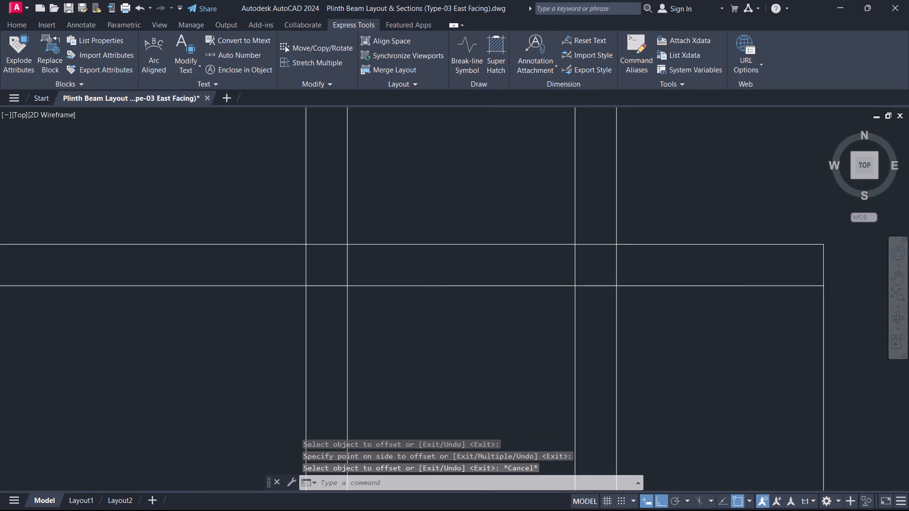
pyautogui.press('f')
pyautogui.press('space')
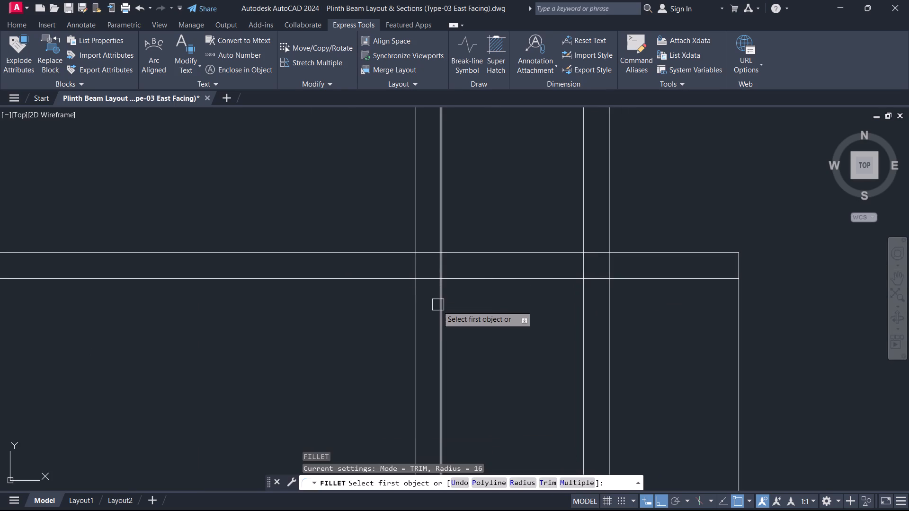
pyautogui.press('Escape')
# Copy the two bar circles at the vertical member's top straight down so they touch the underside of the 20-offset horizontal line.
pyautogui.scroll(-4, 466, 270)
pyautogui.scroll(1, 468, 269)
pyautogui.moveTo(474, 196); pyautogui.dragTo(460, 479, button='middle')
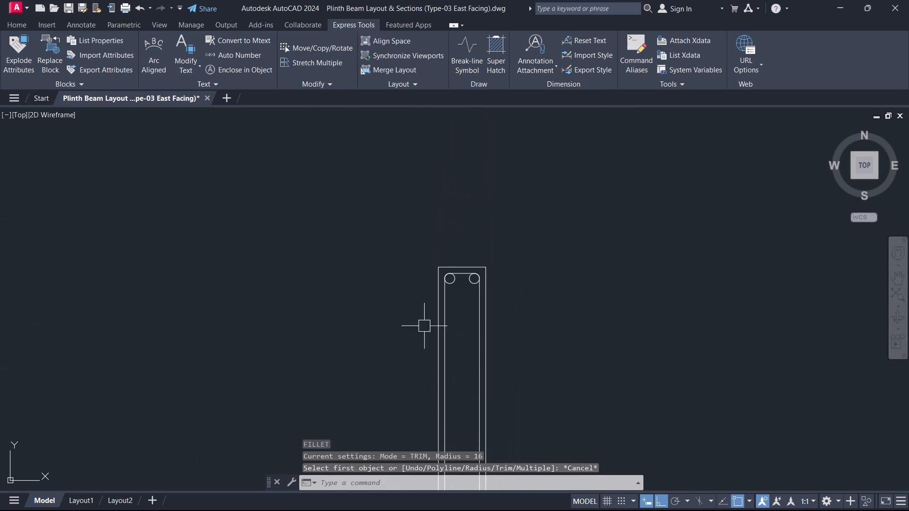
pyautogui.scroll(5, 417, 258)
pyautogui.moveTo(688, 406); pyautogui.dragTo(677, 404)
pyautogui.click(627, 390)
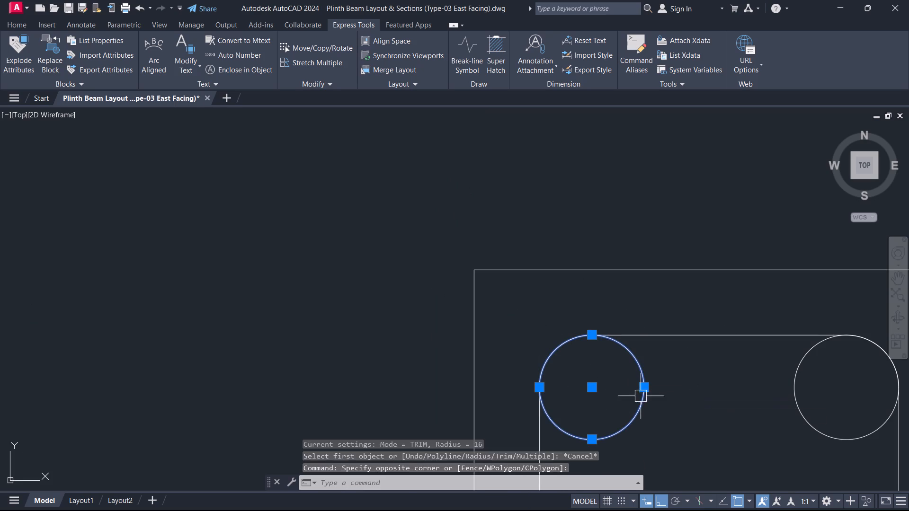
pyautogui.click(826, 404)
pyautogui.click(774, 414)
pyautogui.write('CO')
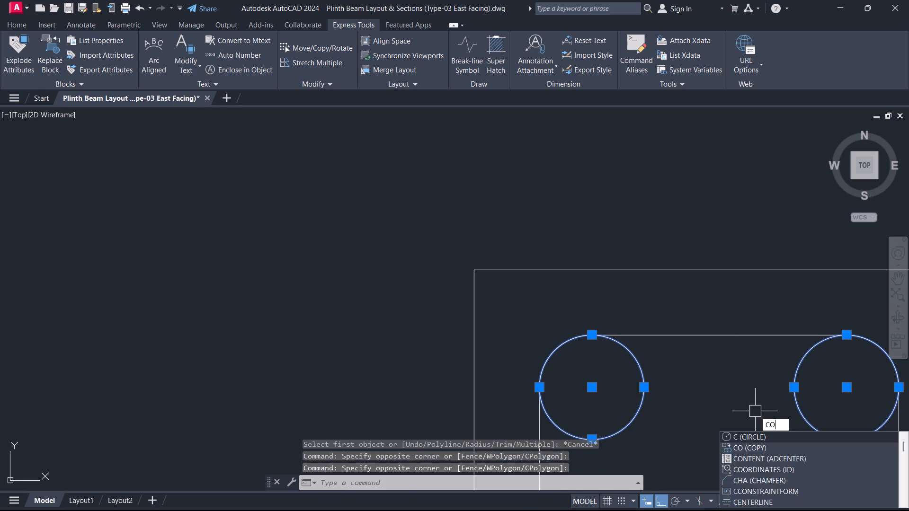
pyautogui.press('space')
pyautogui.click(595, 336)
pyautogui.scroll(-2, 606, 413)
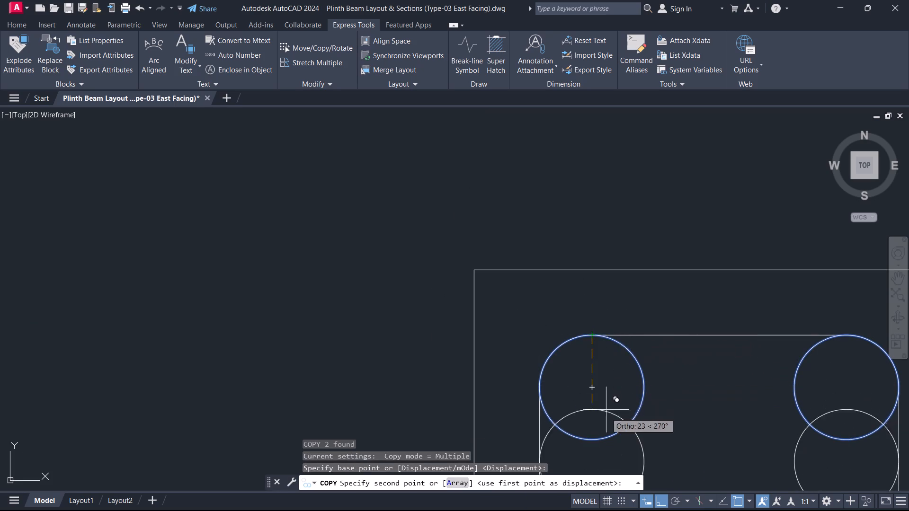
pyautogui.scroll(-2, 606, 413)
pyautogui.moveTo(617, 457); pyautogui.dragTo(624, 243, button='middle')
pyautogui.moveTo(606, 401); pyautogui.dragTo(542, 138, button='middle')
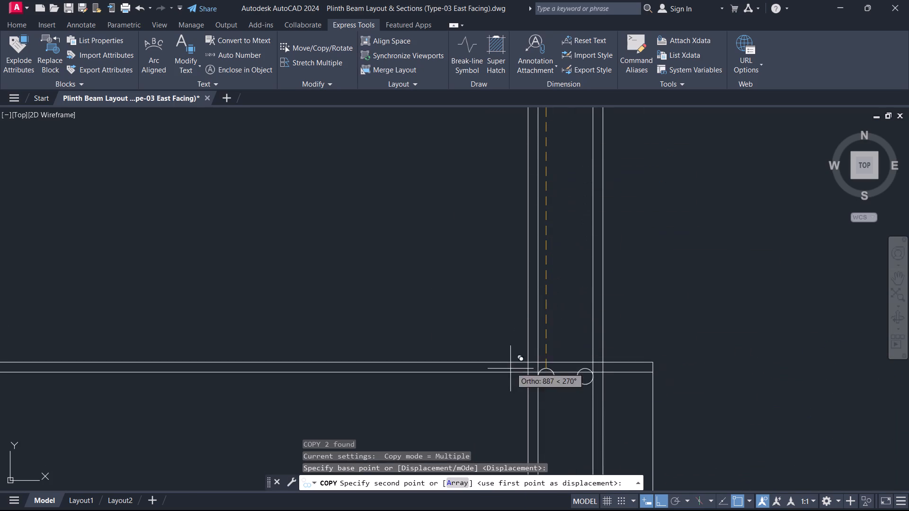
pyautogui.scroll(3, 550, 369)
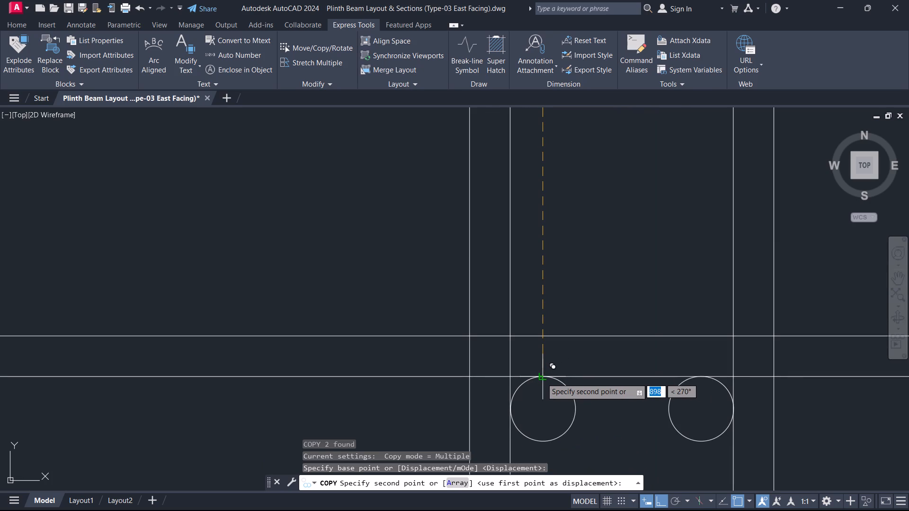
pyautogui.click(542, 378)
pyautogui.press('Escape')
# Fillet both inner vertical lines to the 20-offset horizontal line at radius 16, rounding the stirrup around the copied bars.
pyautogui.scroll(1, 510, 361)
pyautogui.moveTo(510, 361); pyautogui.dragTo(565, 158, button='middle')
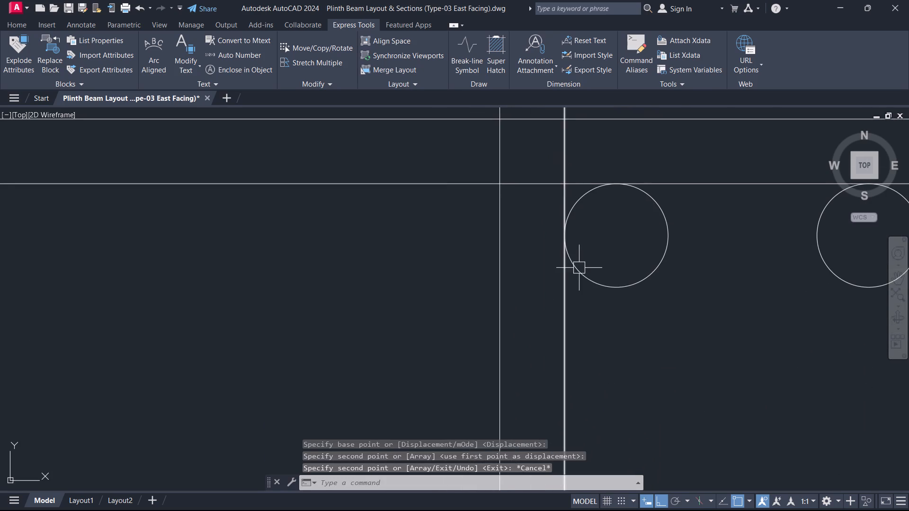
pyautogui.press('f')
pyautogui.press('space')
pyautogui.click(567, 307)
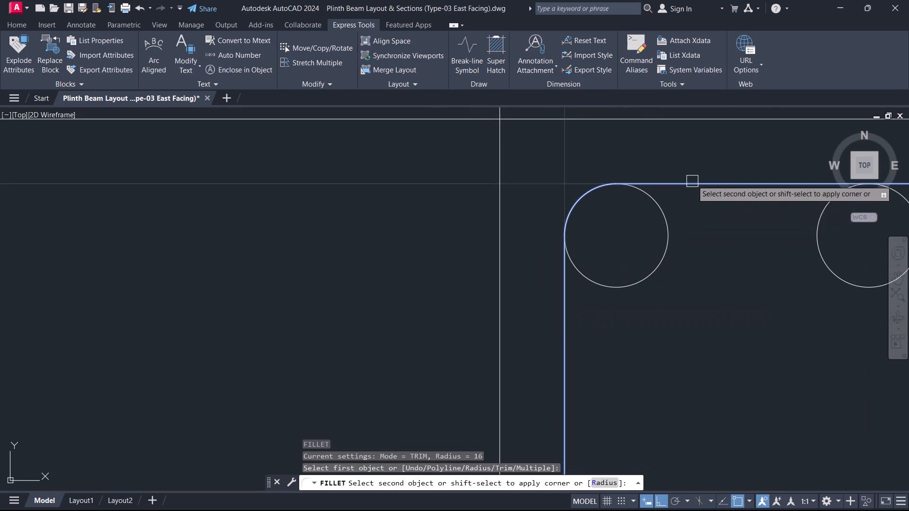
pyautogui.click(692, 182)
pyautogui.moveTo(679, 258); pyautogui.dragTo(326, 267, button='middle')
pyautogui.scroll(-1, 672, 258)
pyautogui.press('space')
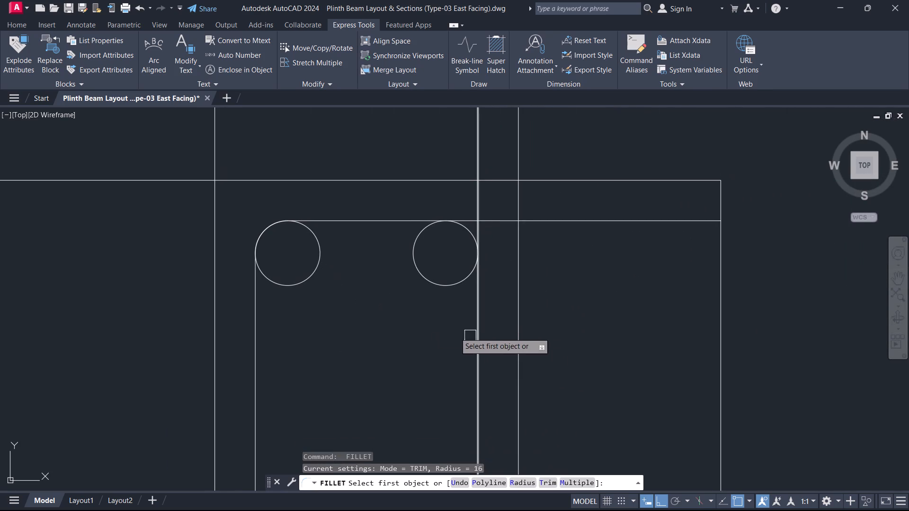
pyautogui.click(477, 356)
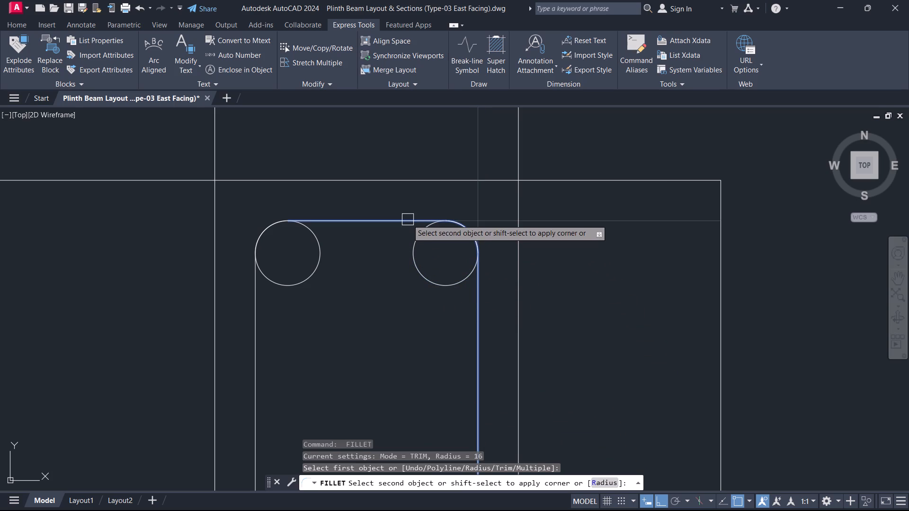
pyautogui.click(408, 220)
pyautogui.press('Escape')
# Trim the vertical member's two outer lines above the 1100-height horizontal line, along with that line's leftward extension.
pyautogui.scroll(-2, 494, 213)
pyautogui.moveTo(510, 217); pyautogui.dragTo(571, 288, button='middle')
pyautogui.scroll(1, 571, 288)
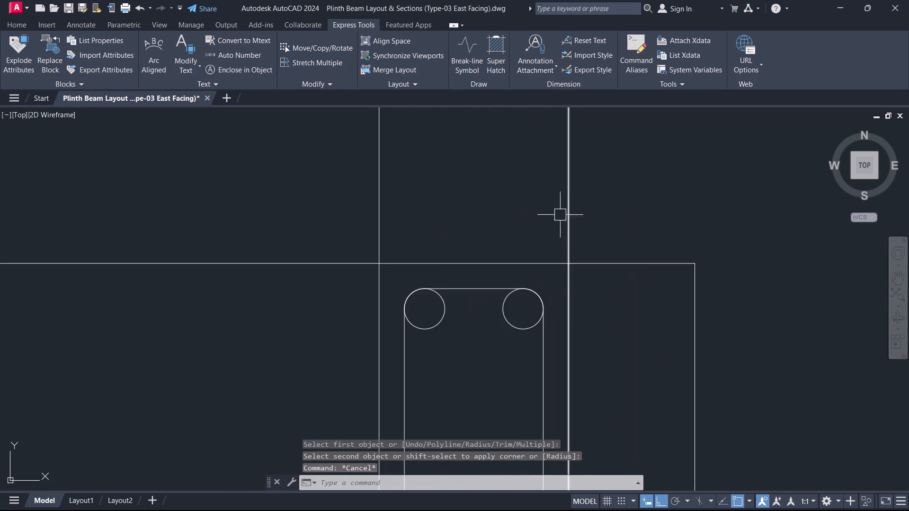
pyautogui.moveTo(575, 206); pyautogui.dragTo(583, 256, button='middle')
pyautogui.scroll(-1, 575, 206)
pyautogui.write('TR')
pyautogui.press('space')
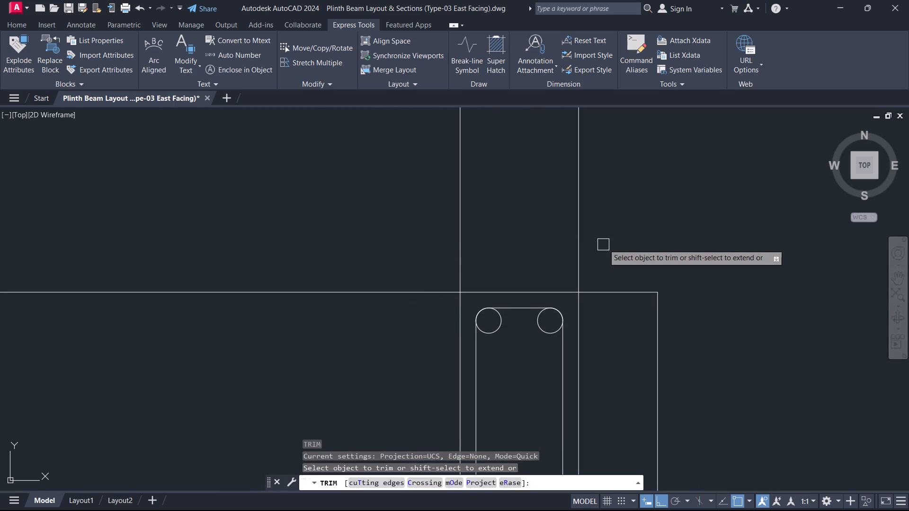
pyautogui.moveTo(604, 243); pyautogui.dragTo(250, 332)
pyautogui.press('Escape')
# Delete the leftover old top line, stirrup top and bar circles above the shortened vertical member.
pyautogui.scroll(-1, 359, 240)
pyautogui.scroll(1, 359, 240)
pyautogui.scroll(-3, 359, 240)
pyautogui.scroll(1, 369, 376)
pyautogui.scroll(-2, 369, 376)
pyautogui.scroll(2, 415, 211)
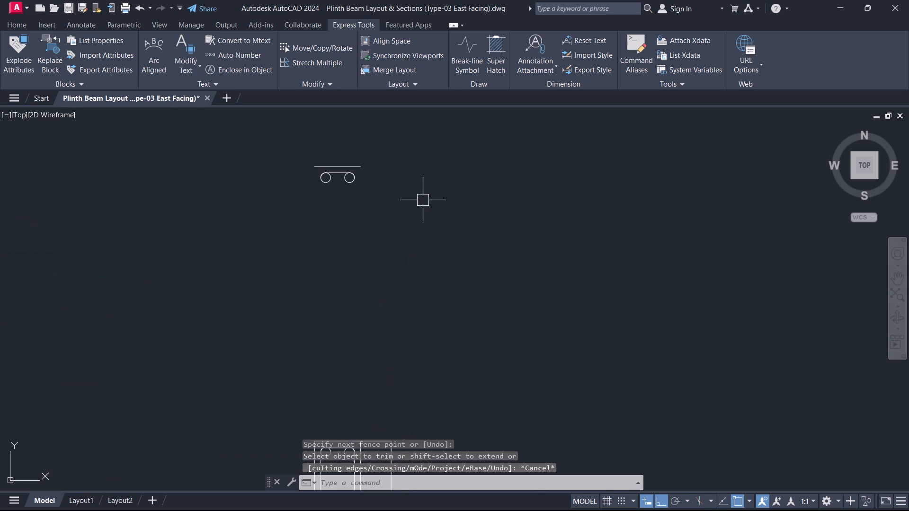
pyautogui.moveTo(425, 202); pyautogui.dragTo(419, 199)
pyautogui.click(169, 114)
pyautogui.press('Delete')
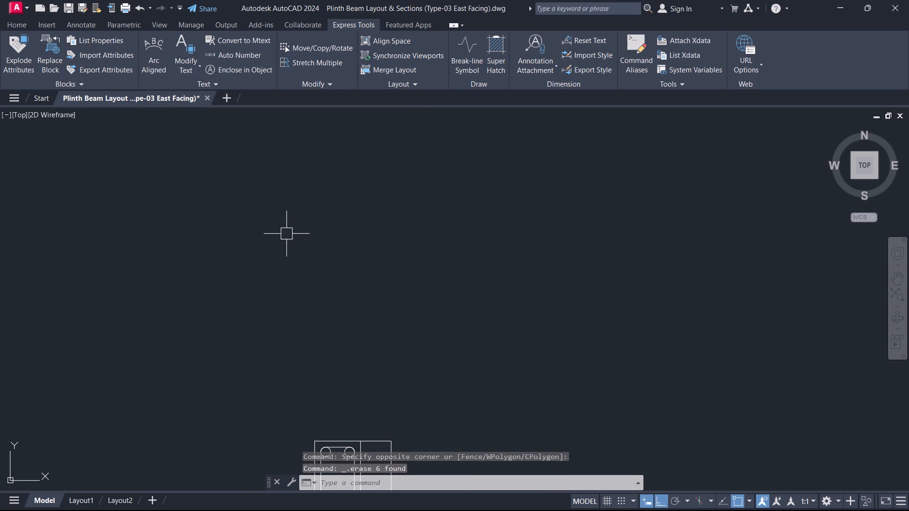
# Draw a horizontal line from the midpoint of the vertical member's right edge outward past the 100-offset vertical line.
pyautogui.moveTo(273, 323); pyautogui.dragTo(288, 206, button='middle')
pyautogui.scroll(-1, 290, 202)
pyautogui.scroll(2, 344, 331)
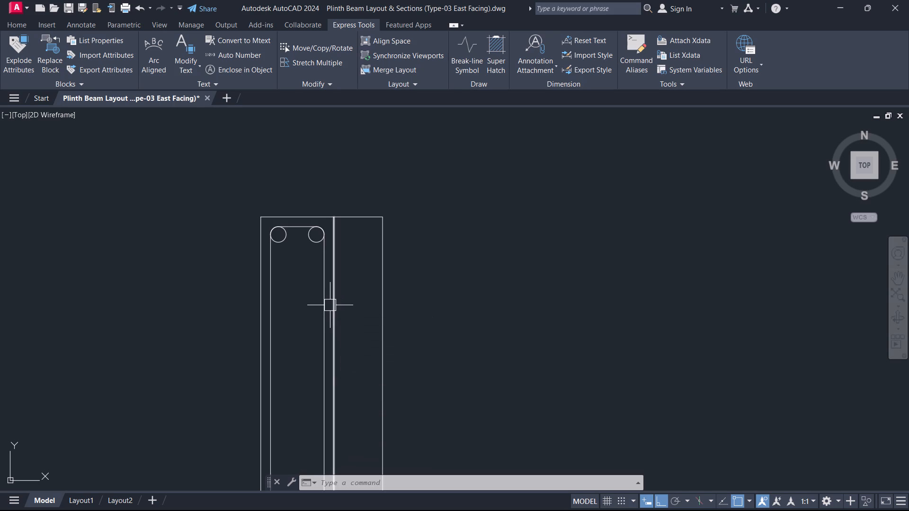
pyautogui.scroll(-2, 348, 341)
pyautogui.moveTo(348, 341); pyautogui.dragTo(366, 302, button='middle')
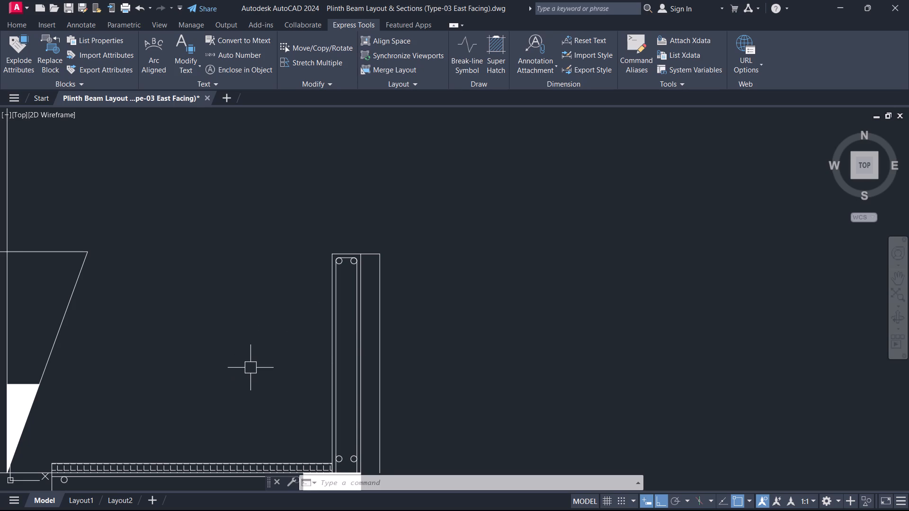
pyautogui.write('L')
pyautogui.press('space')
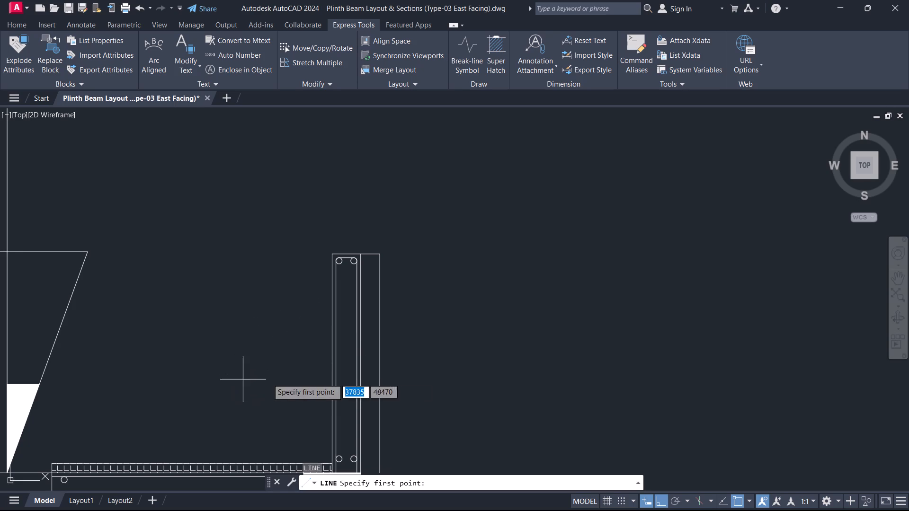
pyautogui.moveTo(327, 391); pyautogui.dragTo(338, 347, button='middle')
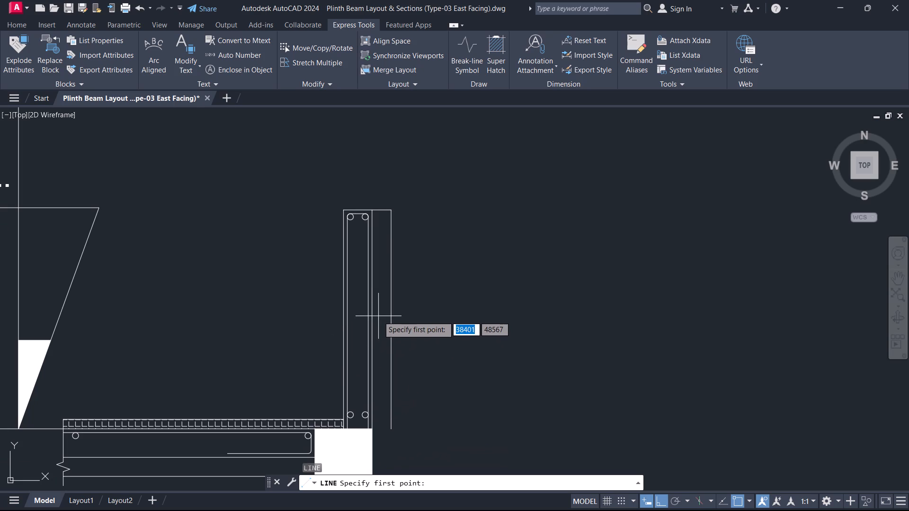
pyautogui.click(376, 320)
pyautogui.click(429, 317)
pyautogui.rightClick(427, 320)
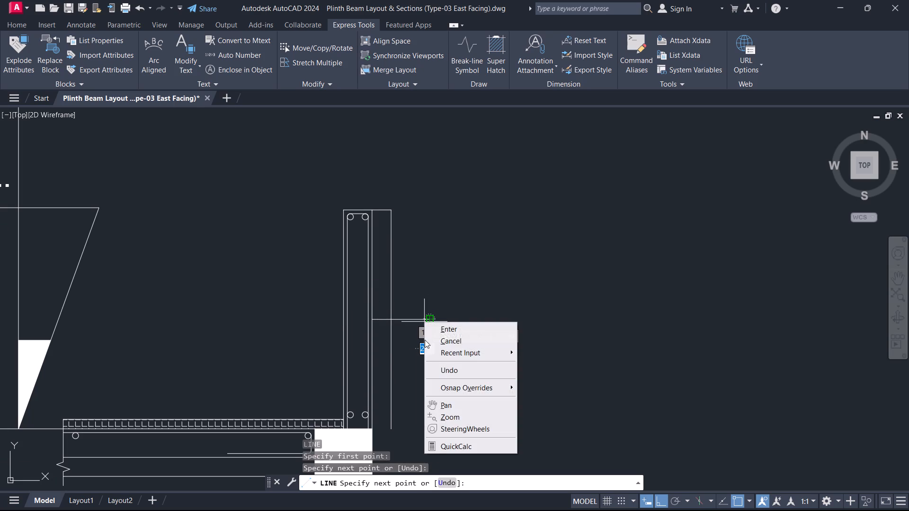
pyautogui.click(435, 335)
# Offset the short horizontal line 75 both upward and downward.
pyautogui.write('O')
pyautogui.press('space')
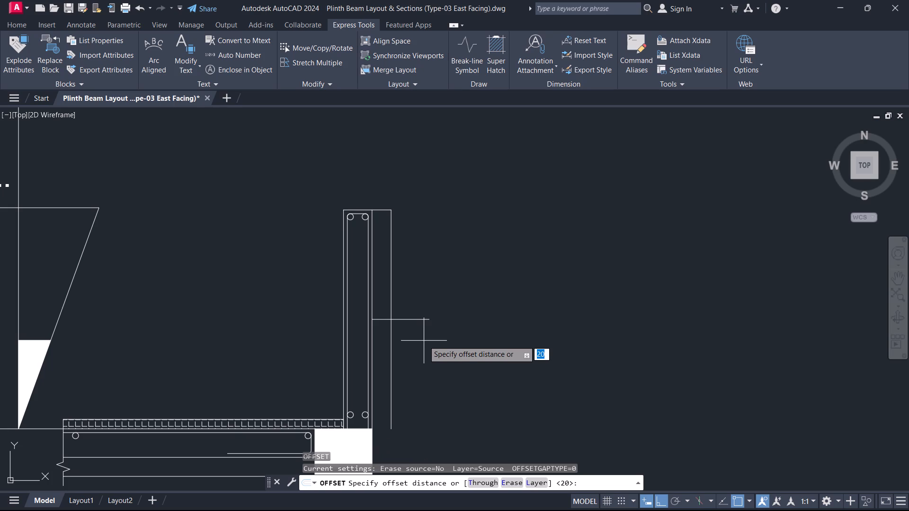
pyautogui.write('75')
pyautogui.press('Return')
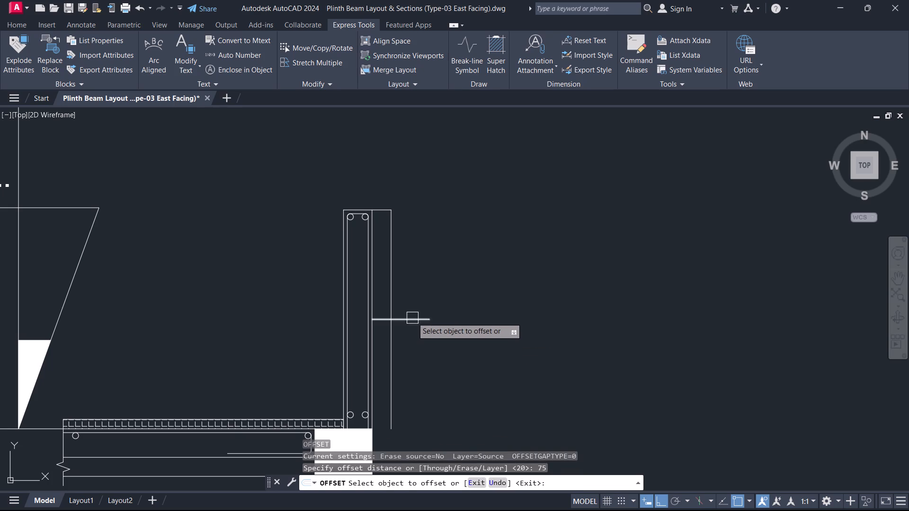
pyautogui.click(412, 317)
pyautogui.click(421, 285)
pyautogui.click(413, 323)
pyautogui.click(415, 347)
pyautogui.rightClick(415, 348)
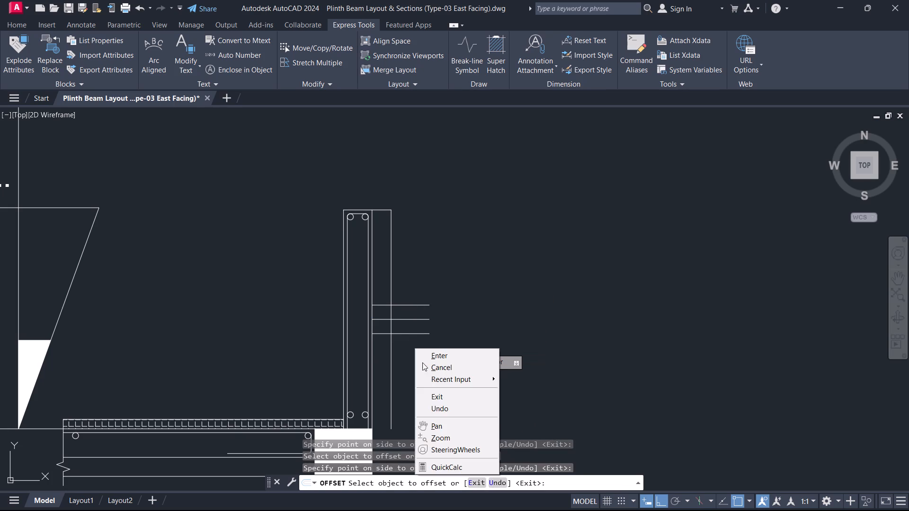
pyautogui.click(428, 371)
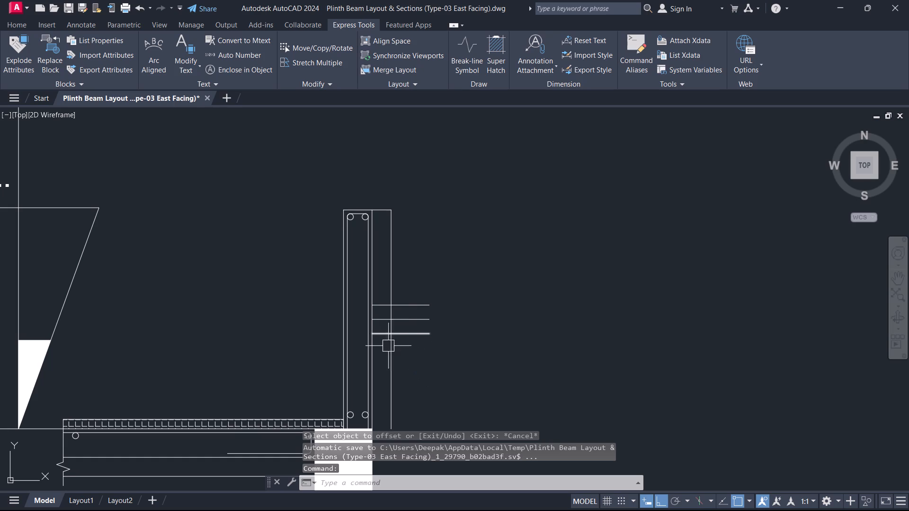
# Delete the middle horizontal line between the two 75 offsets.
pyautogui.click(423, 317)
pyautogui.press('Delete')
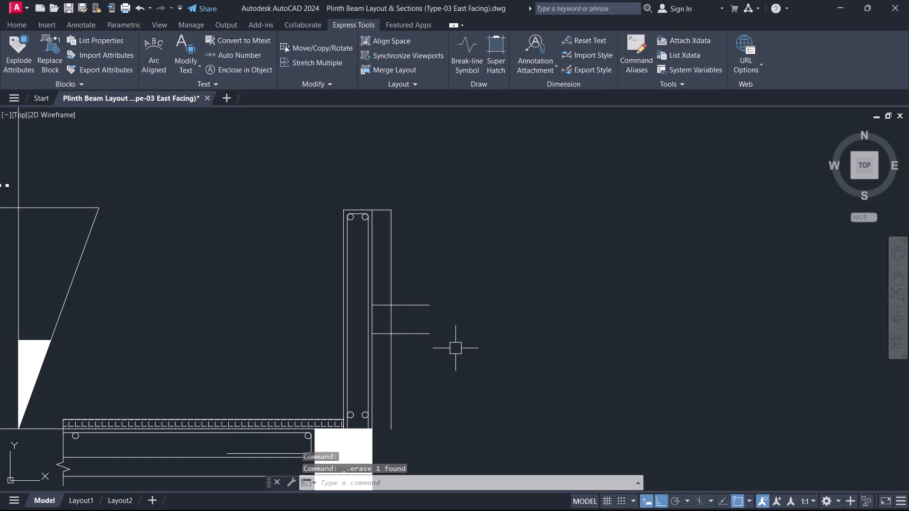
# Trim the 100-offset vertical line above and below the two short lines and their outer overhangs, leaving a closed box beside the member.
pyautogui.press('t')
pyautogui.press('r')
pyautogui.press('space')
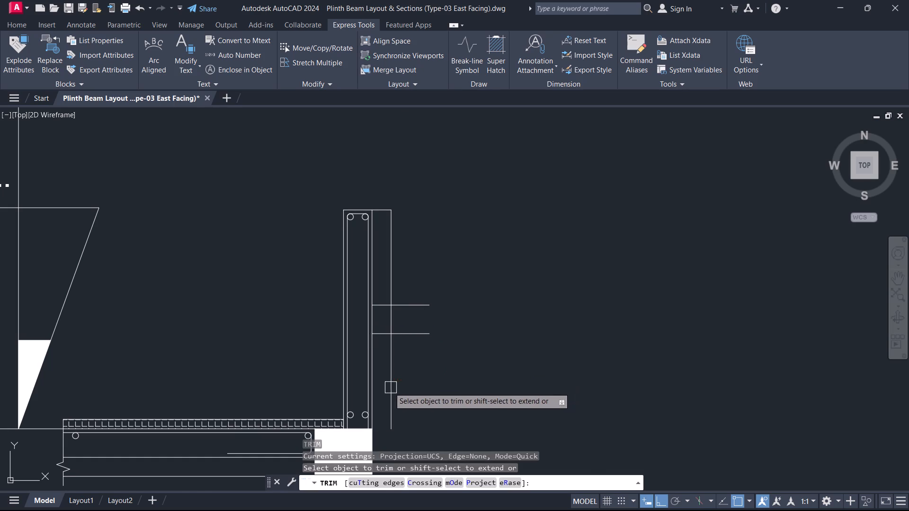
pyautogui.scroll(2, 387, 387)
pyautogui.moveTo(383, 387); pyautogui.dragTo(382, 157)
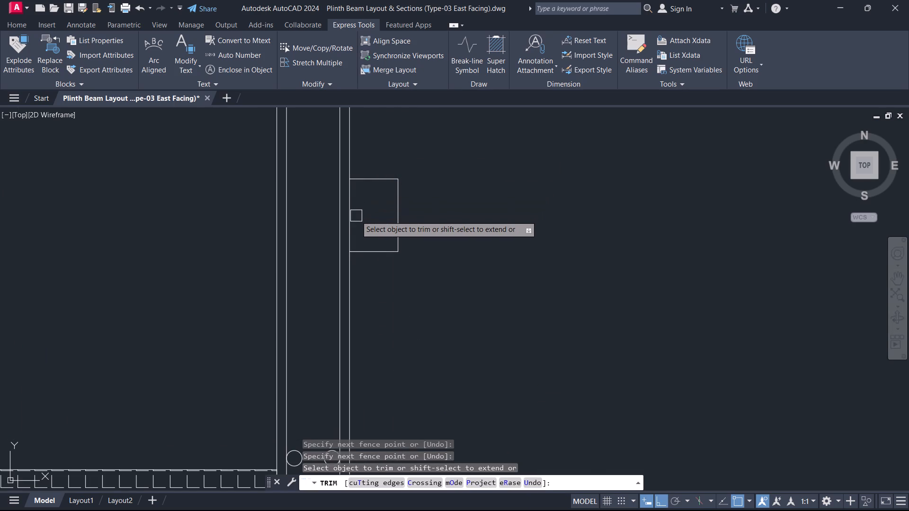
pyautogui.press('Escape')
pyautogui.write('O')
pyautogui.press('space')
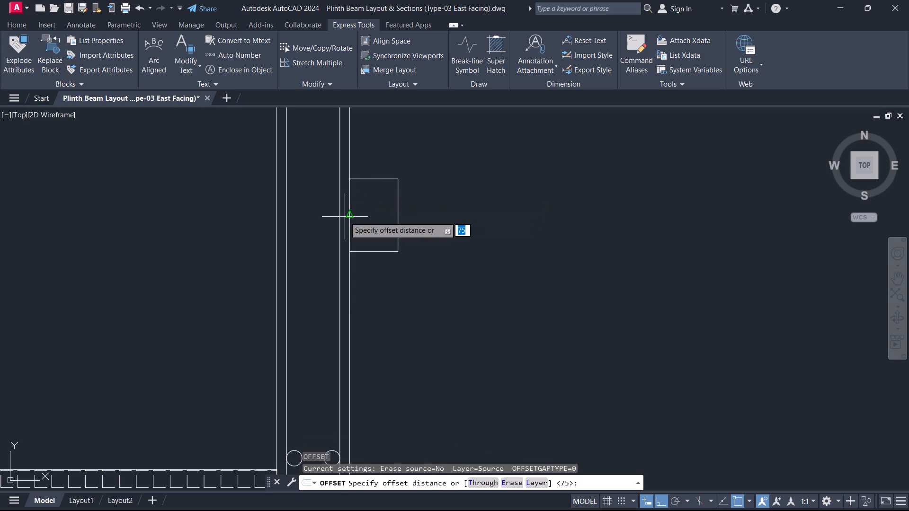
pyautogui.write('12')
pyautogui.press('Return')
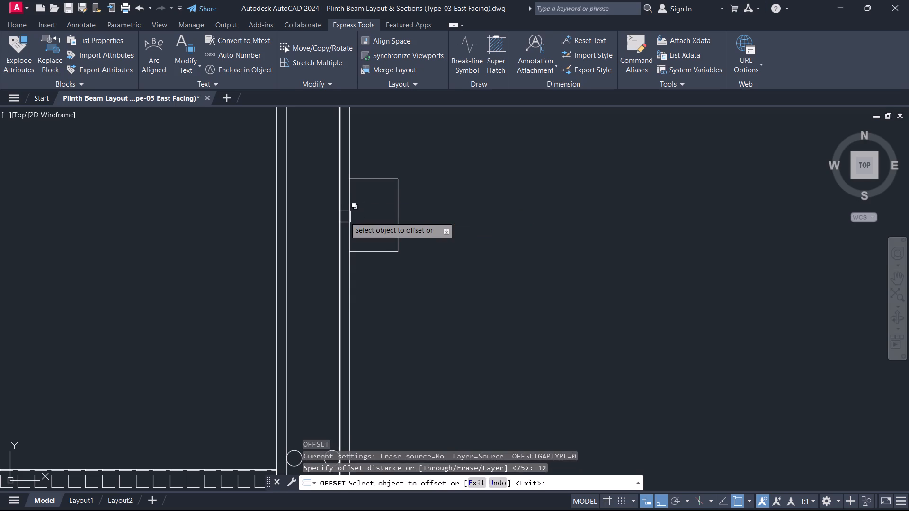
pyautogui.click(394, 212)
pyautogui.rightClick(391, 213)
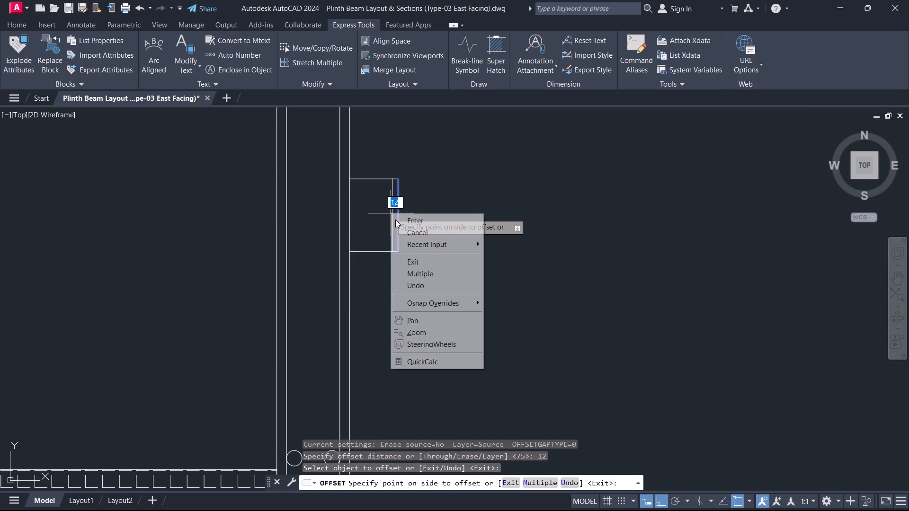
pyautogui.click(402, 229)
# Offset the projection box's outer vertical edge, bottom edge and top edge 20 inward.
pyautogui.write('O')
pyautogui.press('space')
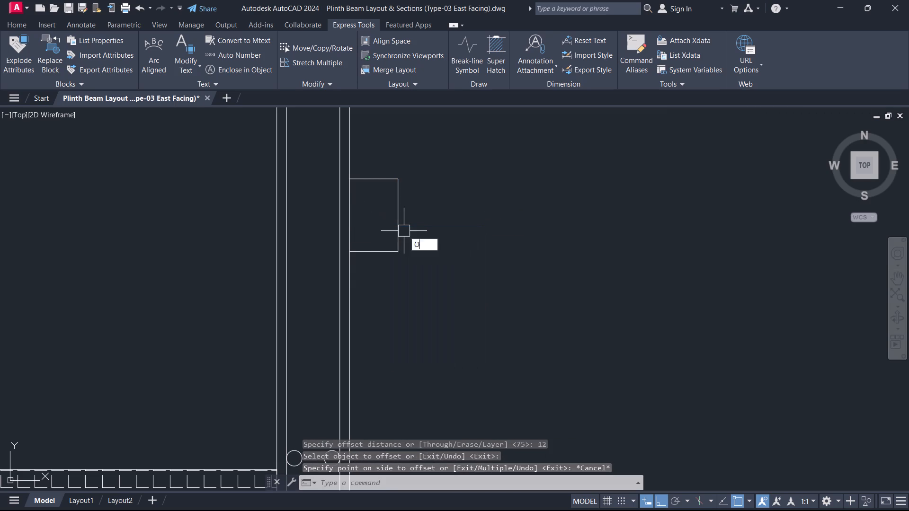
pyautogui.write('20')
pyautogui.press('Return')
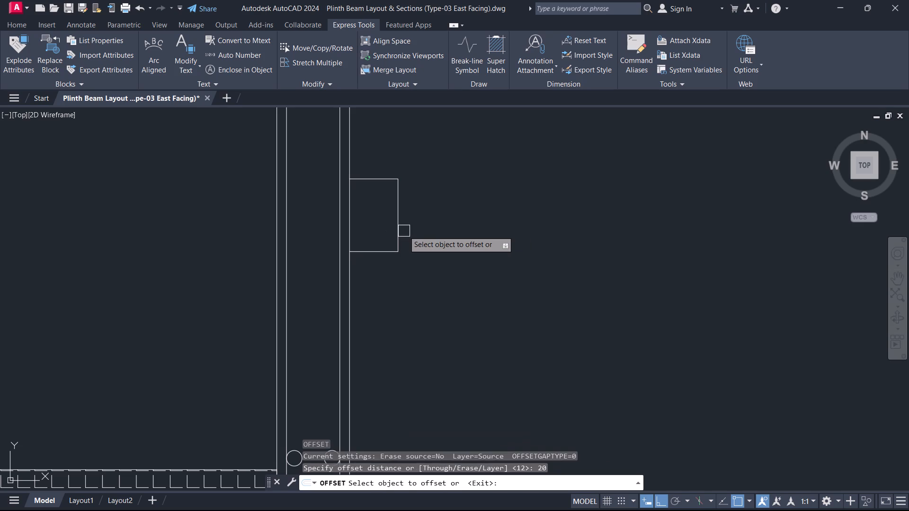
pyautogui.click(392, 230)
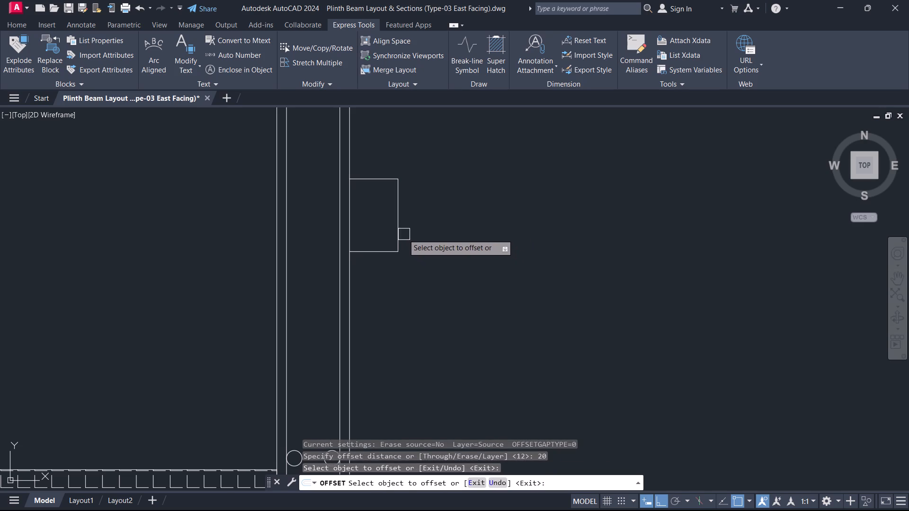
pyautogui.click(400, 233)
pyautogui.click(371, 230)
pyautogui.click(374, 248)
pyautogui.click(379, 219)
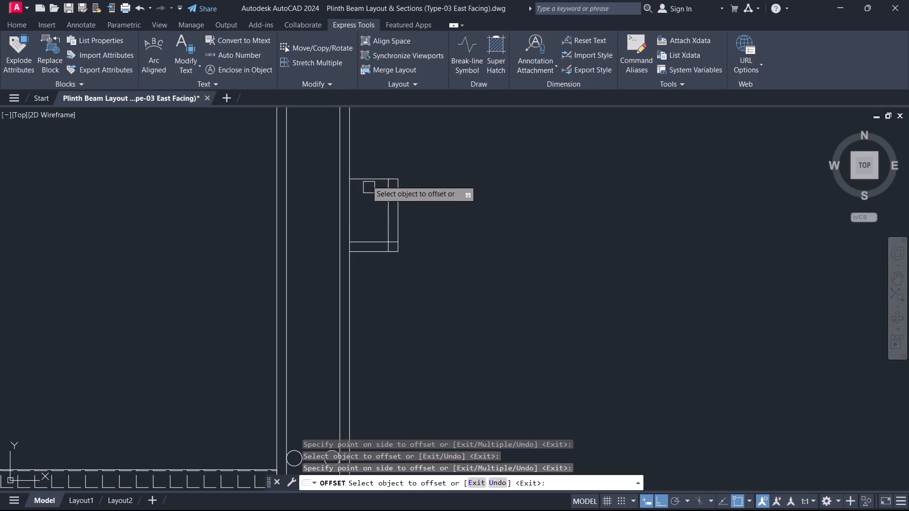
pyautogui.click(364, 176)
pyautogui.click(370, 209)
pyautogui.rightClick(371, 210)
pyautogui.click(385, 226)
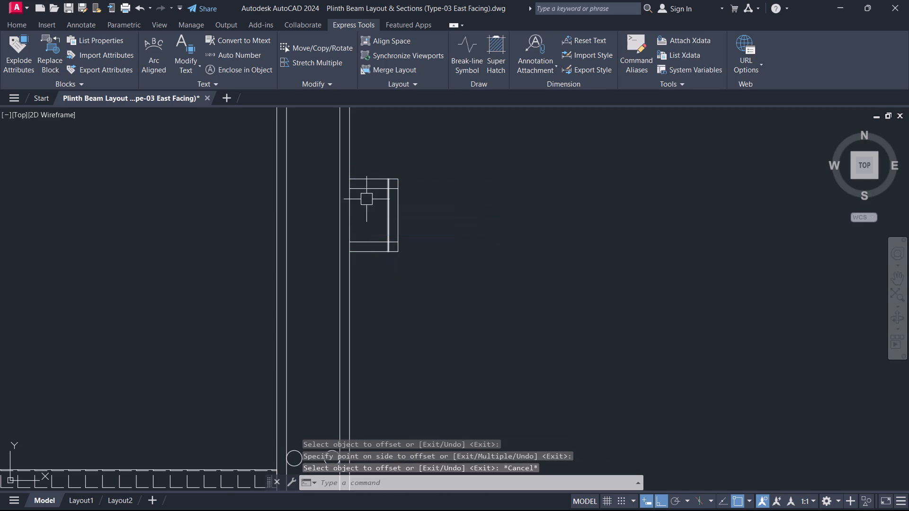
# Stretch the inner end of the upper 20-offset line horizontally into the vertical member, close to its far inner line.
pyautogui.scroll(1, 367, 196)
pyautogui.click(370, 190)
pyautogui.click(361, 182)
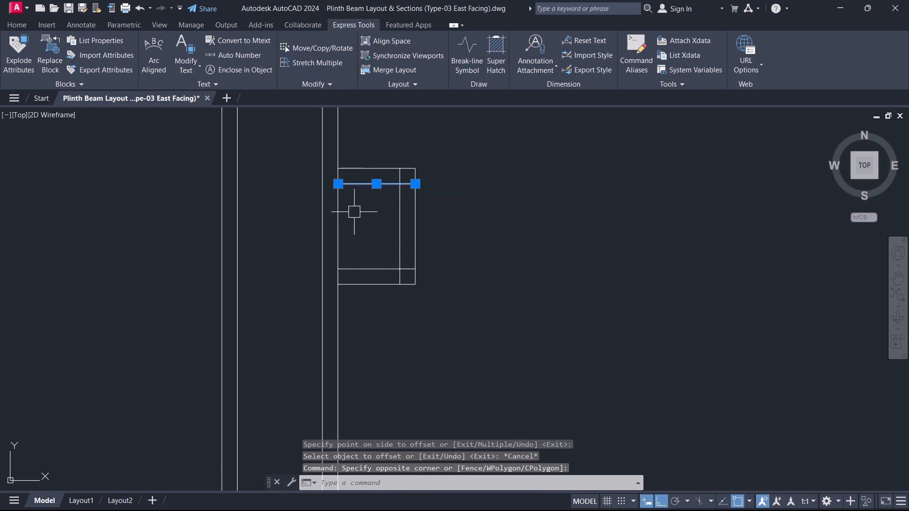
pyautogui.click(337, 188)
pyautogui.click(250, 182)
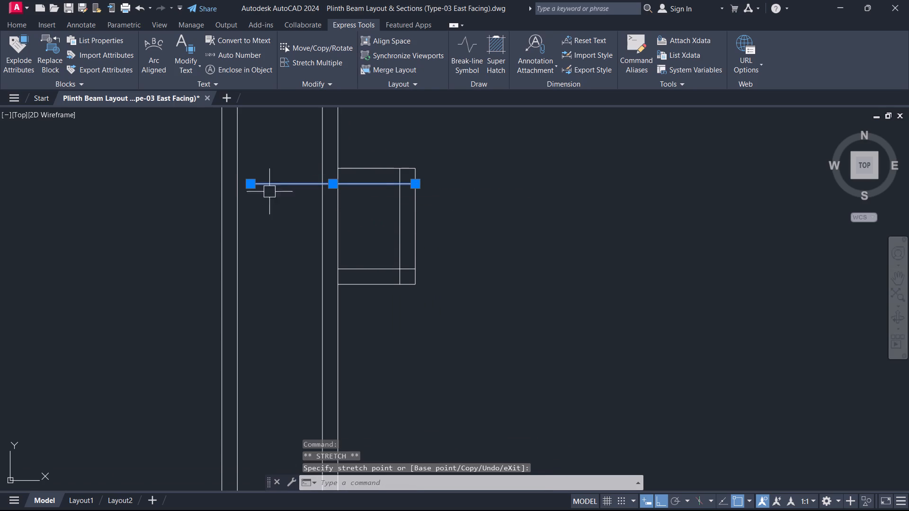
pyautogui.press('Escape')
# Draw a vertical guide line inside the vertical member, crossing the extended upper line and reaching below the lower 20-offset line.
pyautogui.press('l')
pyautogui.press('space')
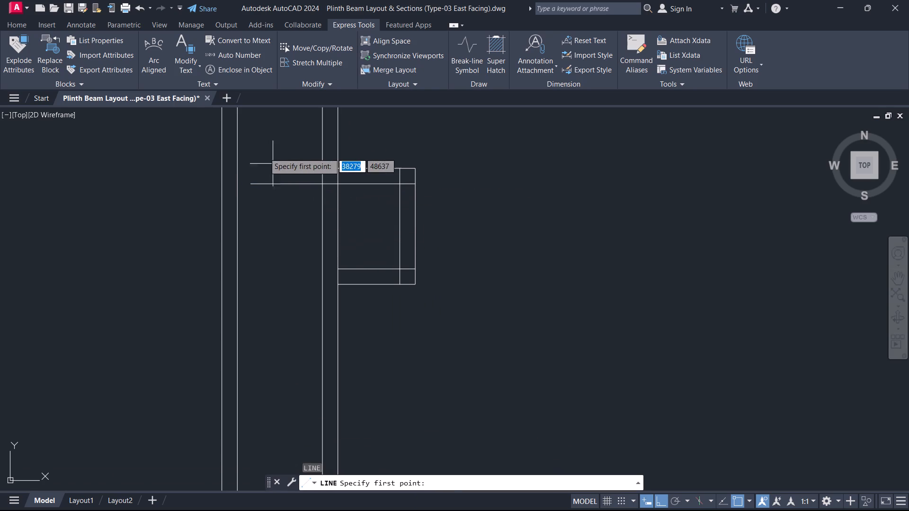
pyautogui.moveTo(262, 148); pyautogui.dragTo(267, 164)
pyautogui.click(291, 339)
pyautogui.press('Escape')
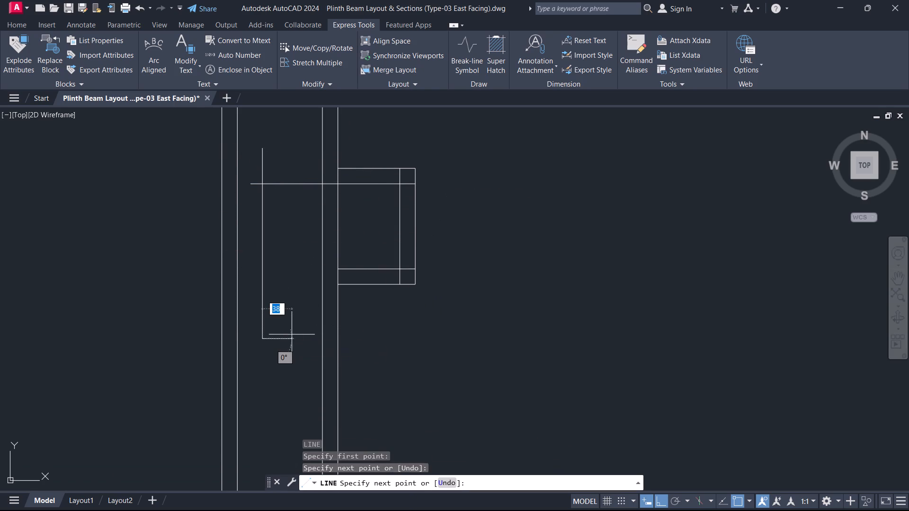
# Stretch the lower 20-offset line's inner end into the vertical member, just past the vertical guide line.
pyautogui.click(362, 273)
pyautogui.click(341, 271)
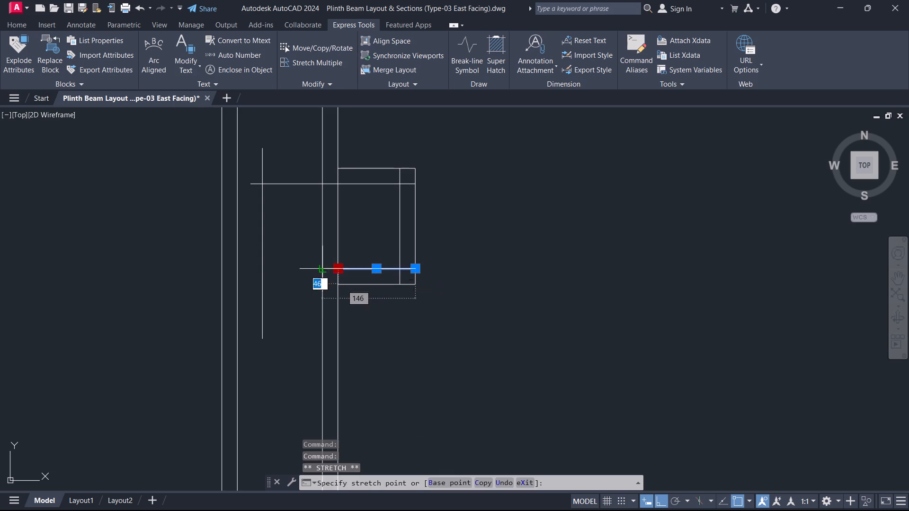
pyautogui.click(254, 267)
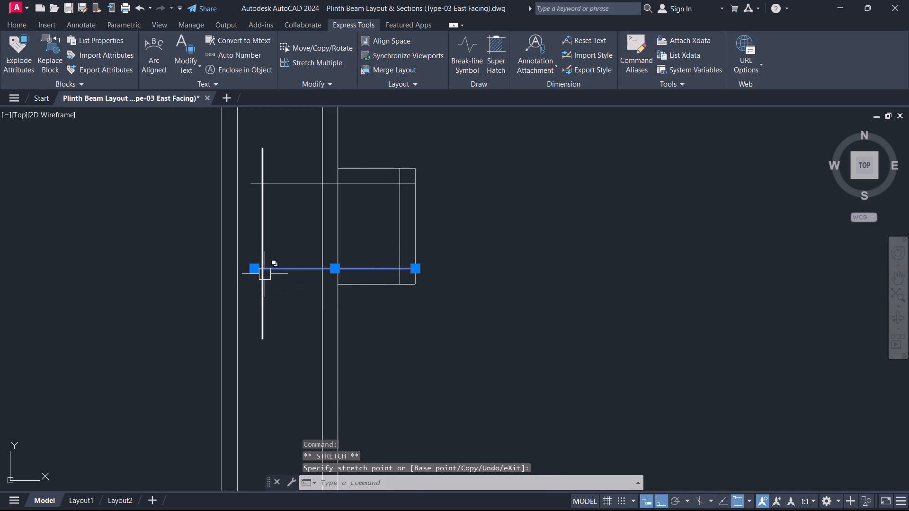
pyautogui.press('Escape')
# Trim both horizontal bar lines' overhangs at the vertical guide line and trim away the guide line itself, leaving the bar ends aligned.
pyautogui.write('TR')
pyautogui.press('space')
pyautogui.moveTo(281, 310); pyautogui.dragTo(256, 262)
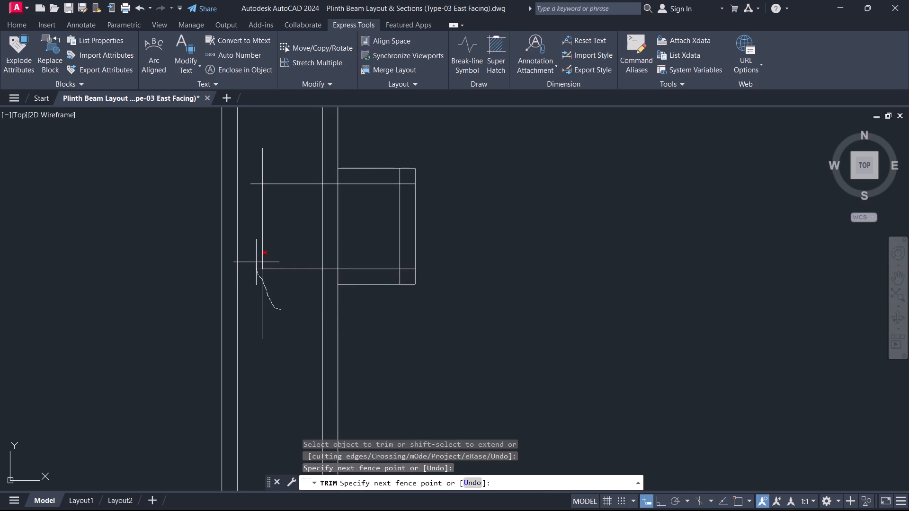
pyautogui.moveTo(256, 262); pyautogui.dragTo(256, 261)
pyautogui.moveTo(253, 187); pyautogui.dragTo(259, 172)
pyautogui.click(259, 172)
pyautogui.moveTo(289, 217); pyautogui.dragTo(259, 214)
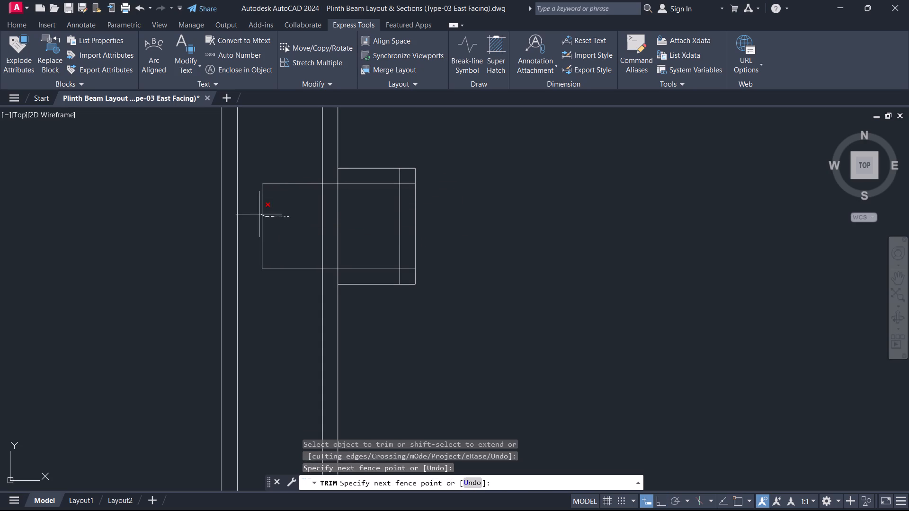
pyautogui.moveTo(259, 214); pyautogui.dragTo(255, 214)
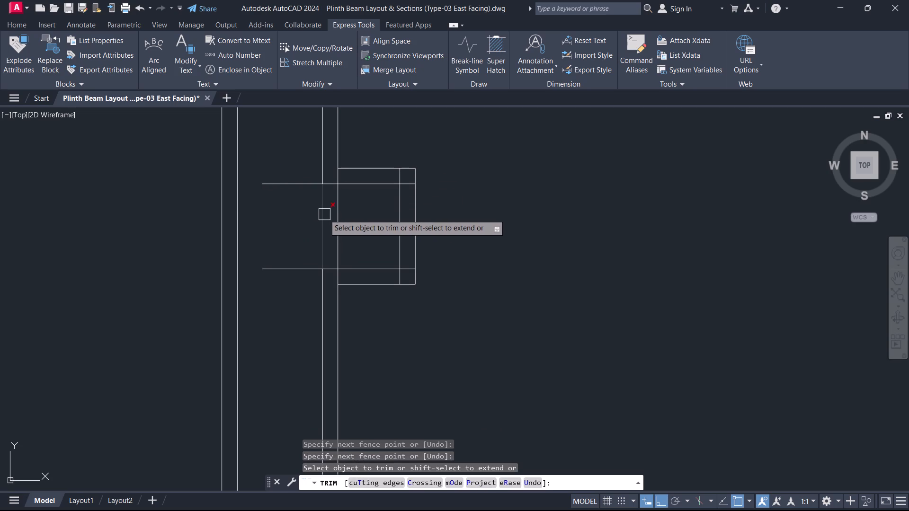
pyautogui.press('Escape')
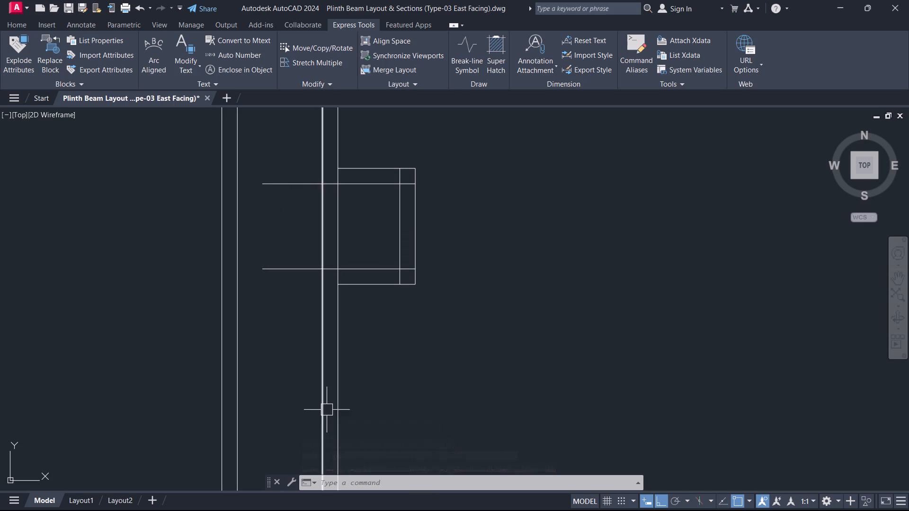
# Copy the slab's end bar circle by its outer quadrant to two points, one above the other, on the projection's inner vertical line.
pyautogui.moveTo(400, 212); pyautogui.dragTo(343, 277, button='middle')
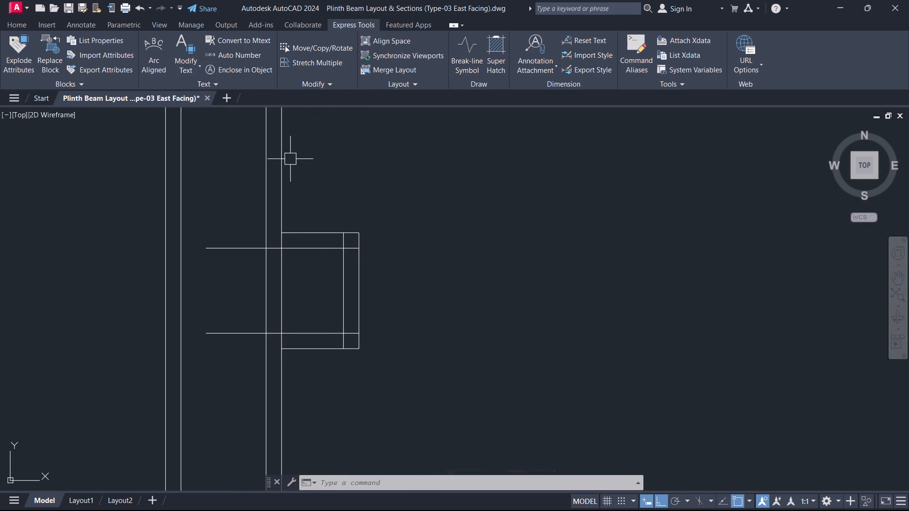
pyautogui.scroll(-4, 172, 185)
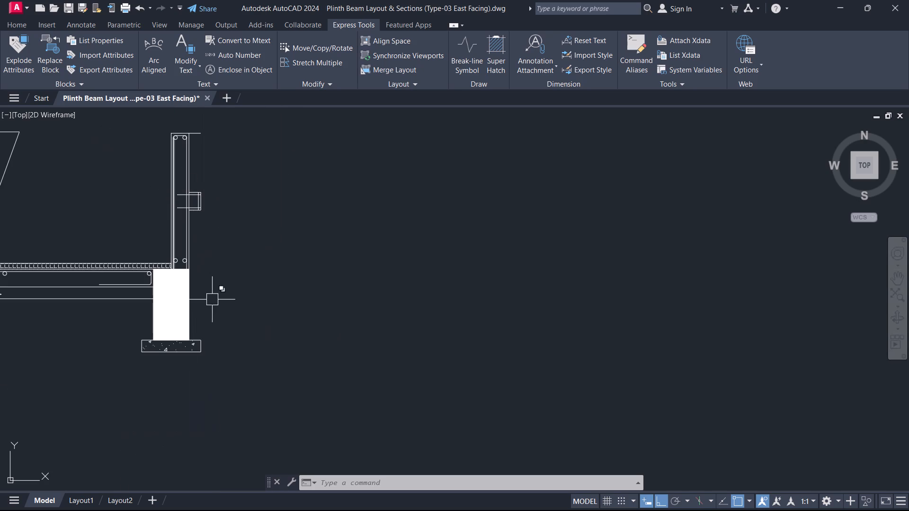
pyautogui.scroll(2, 182, 335)
pyautogui.scroll(4, 93, 176)
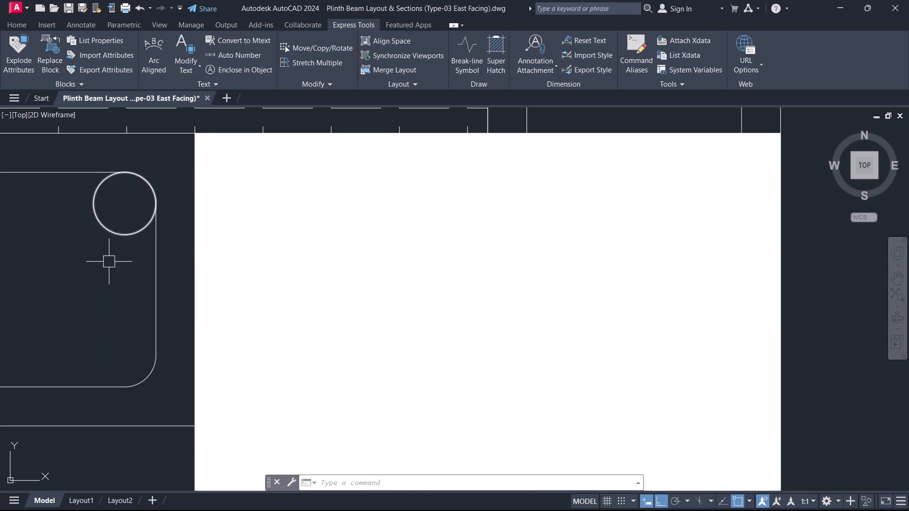
pyautogui.click(111, 280)
pyautogui.click(84, 216)
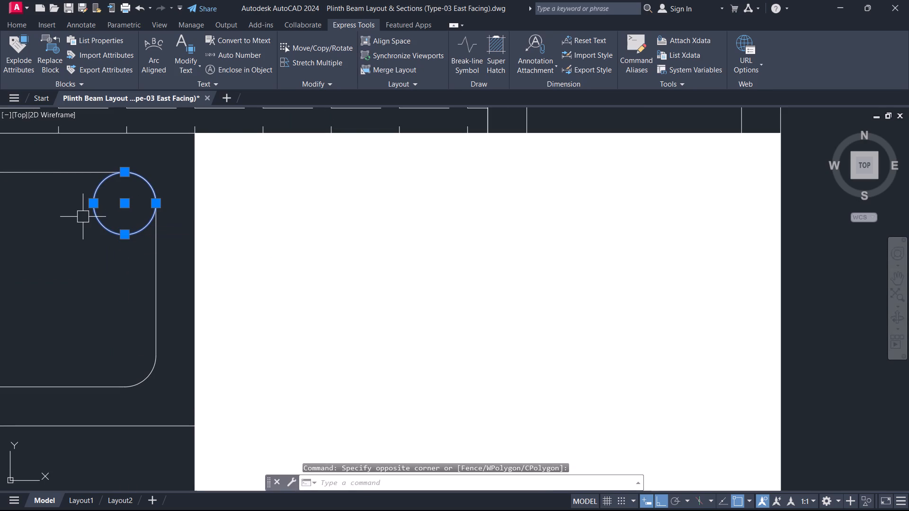
pyautogui.write('CO')
pyautogui.press('space')
pyautogui.scroll(1, 140, 214)
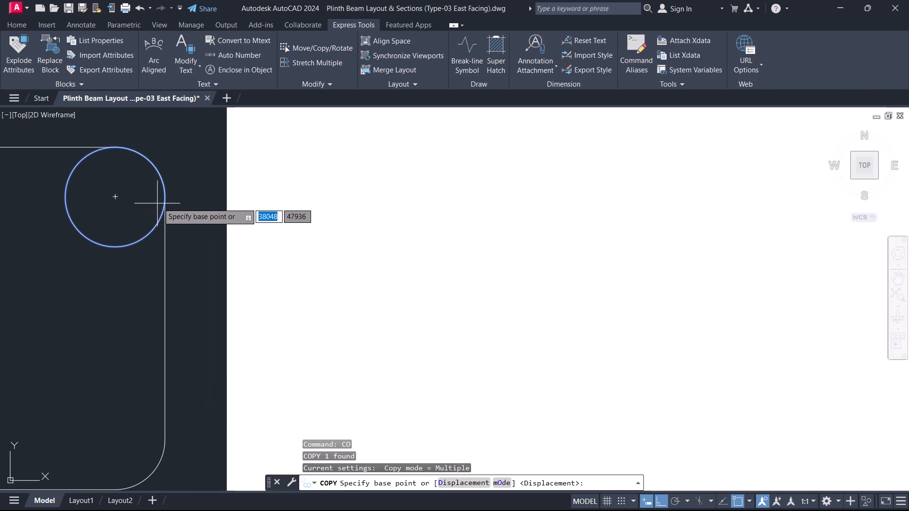
pyautogui.click(168, 196)
pyautogui.scroll(-5, 191, 243)
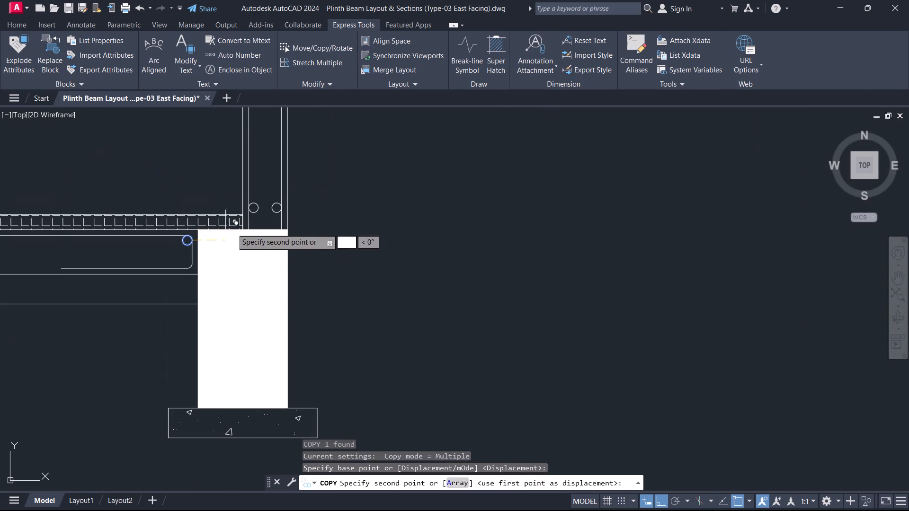
pyautogui.scroll(-1, 255, 215)
pyautogui.moveTo(268, 223); pyautogui.dragTo(241, 390, button='middle')
pyautogui.scroll(2, 249, 320)
pyautogui.scroll(2, 294, 229)
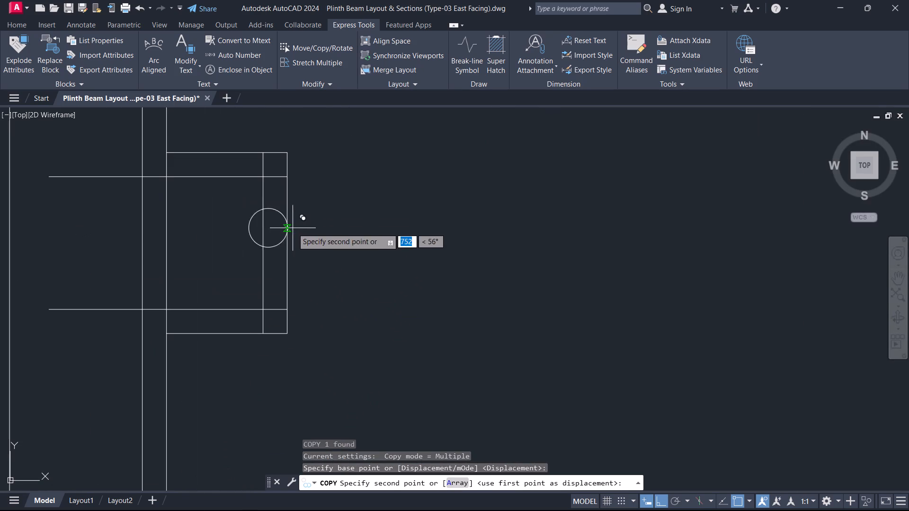
pyautogui.click(260, 197)
pyautogui.scroll(3, 257, 208)
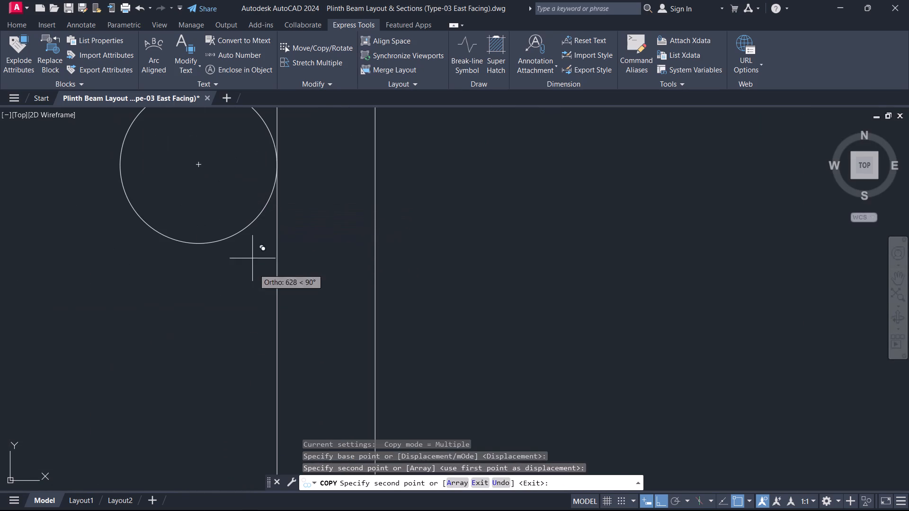
pyautogui.click(280, 345)
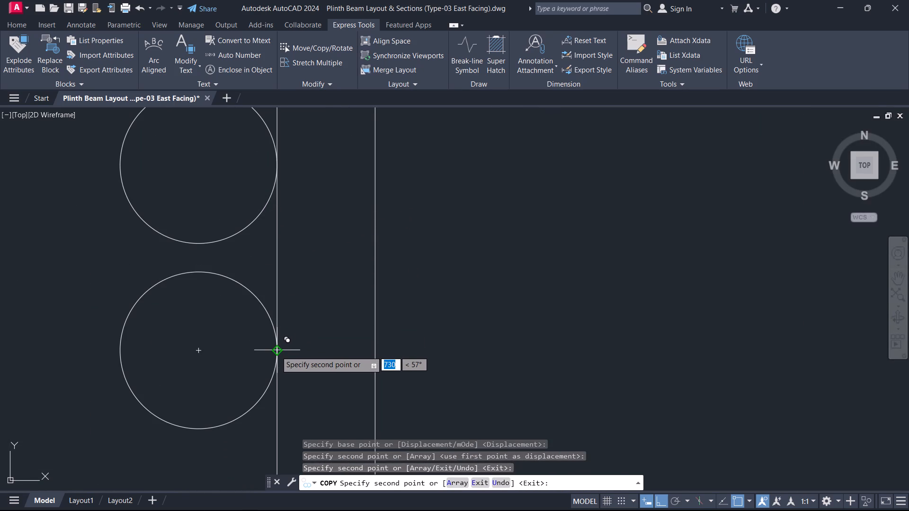
pyautogui.press('Escape')
# Move the lower copied circle straight down by its bottom quadrant onto the projection's lower inner line.
pyautogui.scroll(-2, 273, 352)
pyautogui.moveTo(273, 352); pyautogui.dragTo(277, 224, button='middle')
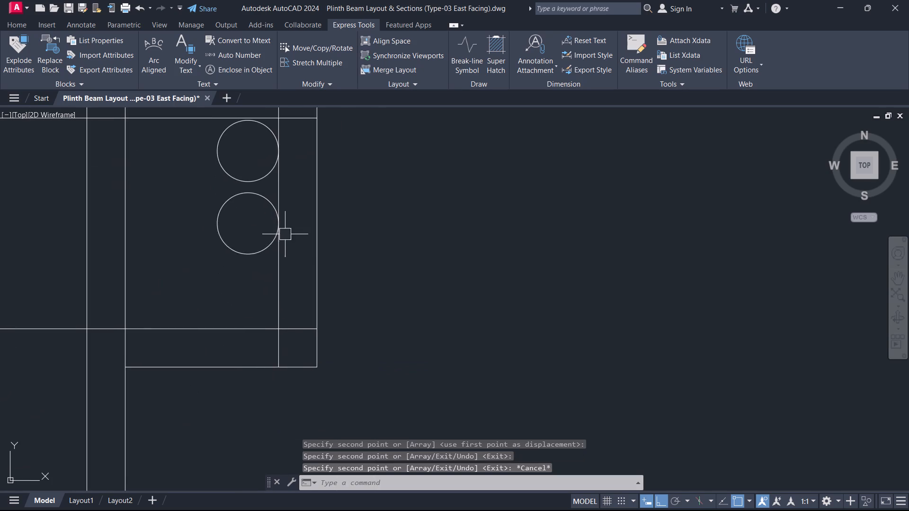
pyautogui.scroll(1, 277, 271)
pyautogui.moveTo(257, 273); pyautogui.dragTo(249, 261)
pyautogui.click(225, 221)
pyautogui.write('M')
pyautogui.press('space')
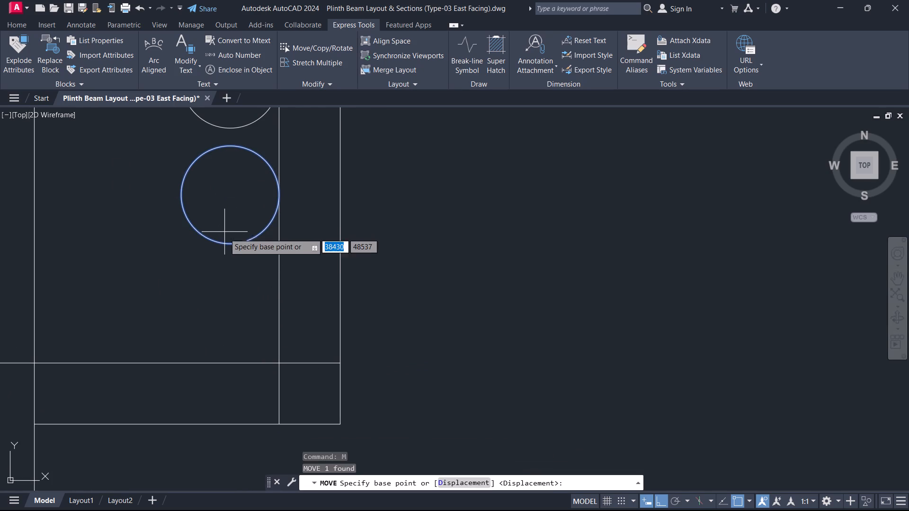
pyautogui.click(230, 249)
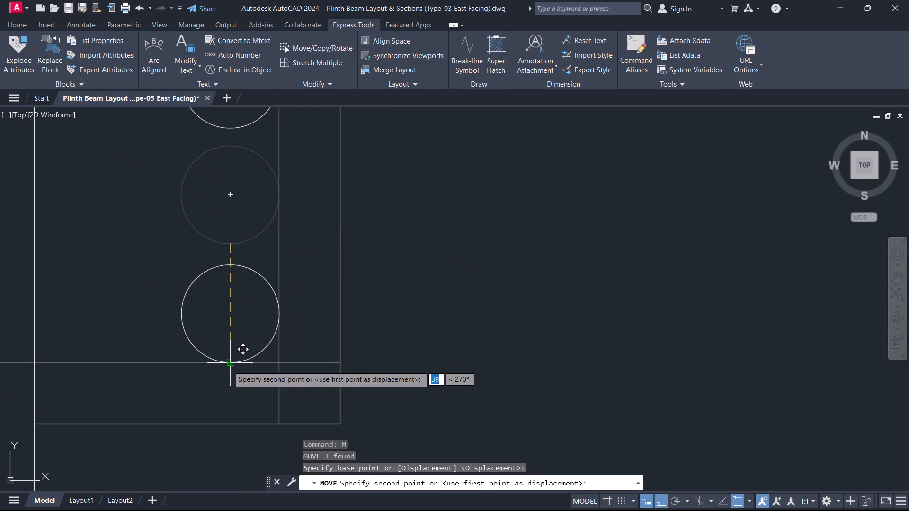
pyautogui.click(229, 364)
# Move the upper copied circle straight up by its top quadrant onto the projection's upper inner line.
pyautogui.scroll(-2, 215, 342)
pyautogui.moveTo(224, 271); pyautogui.dragTo(244, 419, button='middle')
pyautogui.scroll(1, 224, 270)
pyautogui.scroll(2, 244, 419)
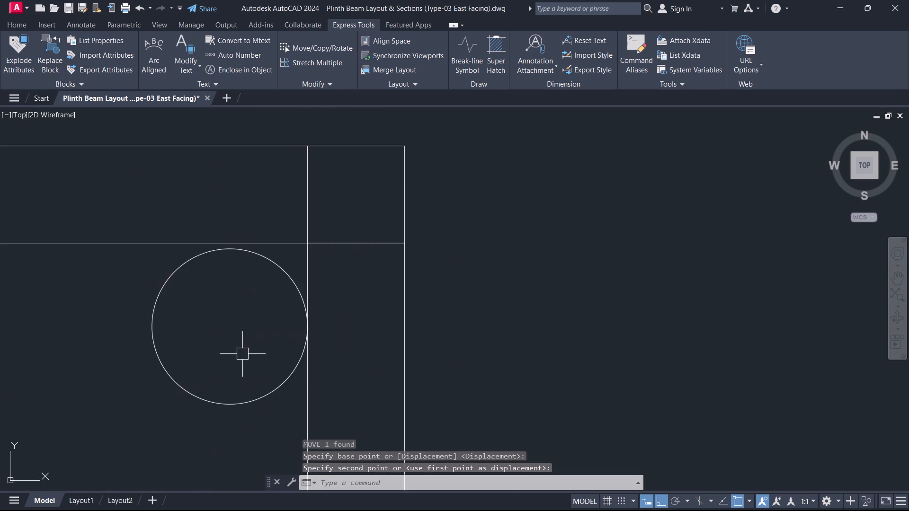
pyautogui.moveTo(241, 348); pyautogui.dragTo(255, 462, button='middle')
pyautogui.scroll(1, 255, 462)
pyautogui.click(323, 313)
pyautogui.click(285, 344)
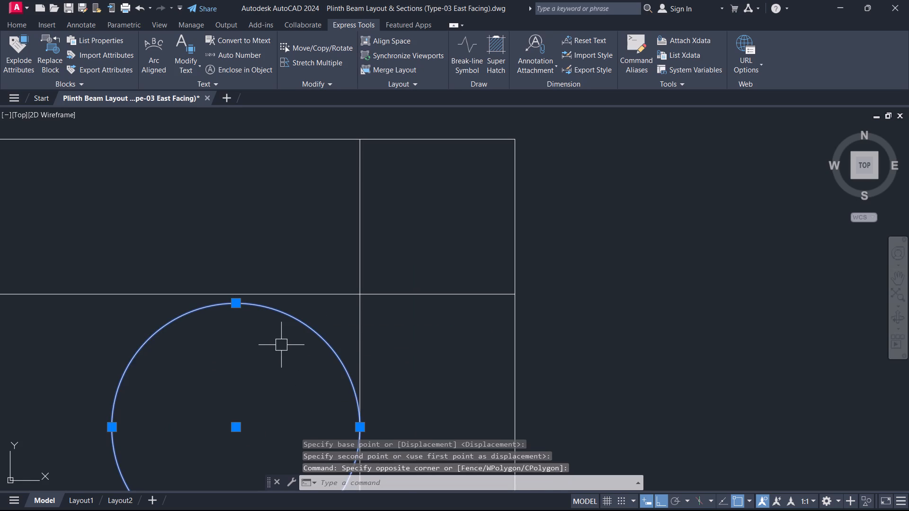
pyautogui.write('M')
pyautogui.press('space')
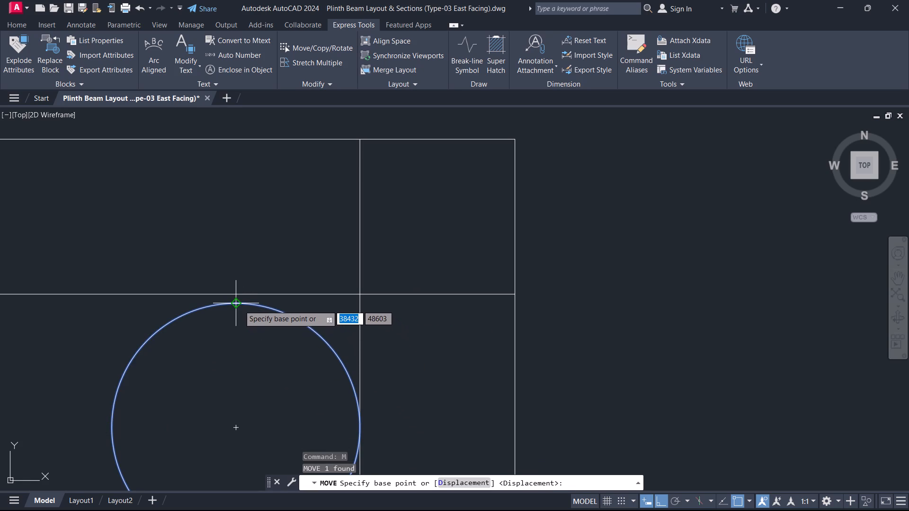
pyautogui.click(239, 305)
pyautogui.click(236, 291)
# Fillet the upper inner line and inner vertical line with radius 16 around the upper bar circle.
pyautogui.scroll(-3, 259, 330)
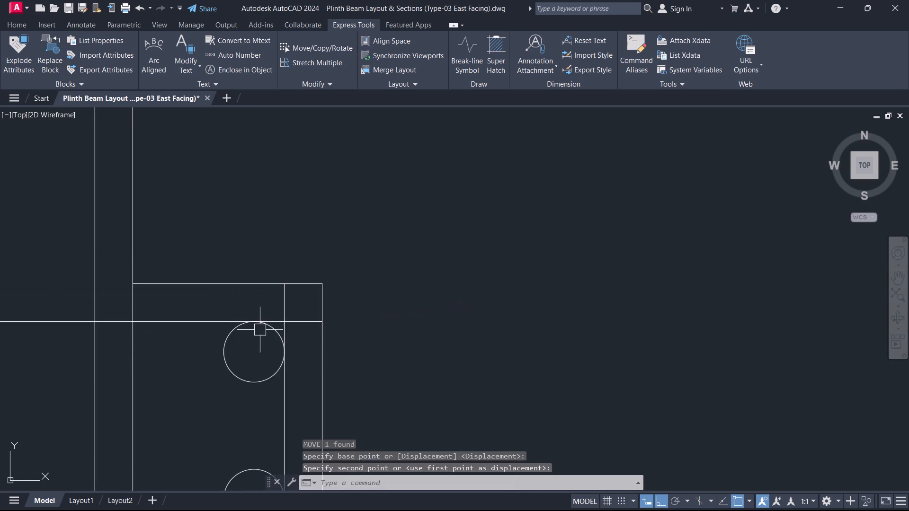
pyautogui.press('Escape')
pyautogui.write('F')
pyautogui.press('space')
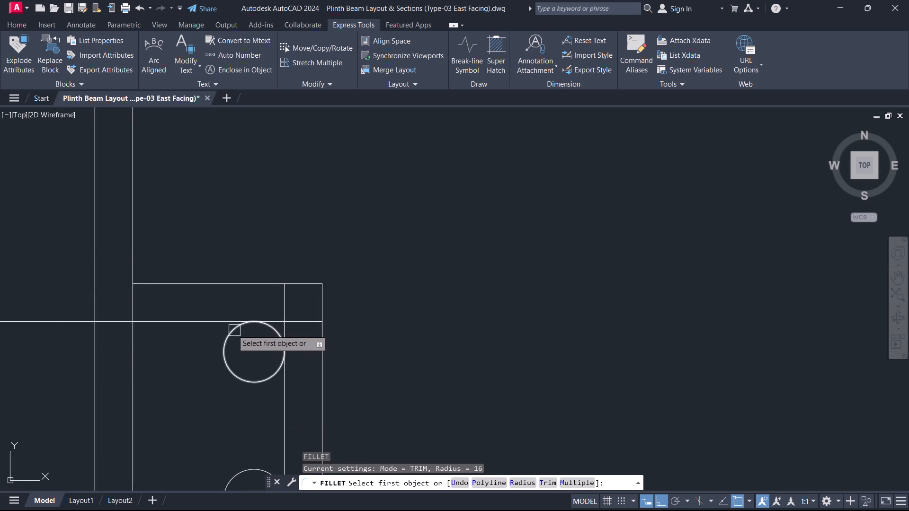
pyautogui.click(214, 321)
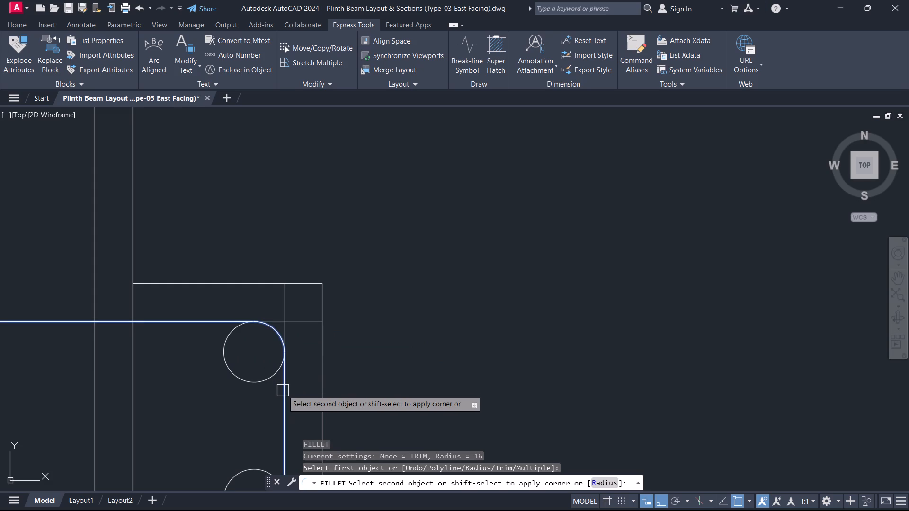
pyautogui.click(283, 390)
# Fillet the projection's lower inner line and inner vertical line with radius 16 around the lower bar circle.
pyautogui.scroll(-3, 260, 397)
pyautogui.moveTo(259, 397); pyautogui.dragTo(293, 307, button='middle')
pyautogui.scroll(1, 294, 316)
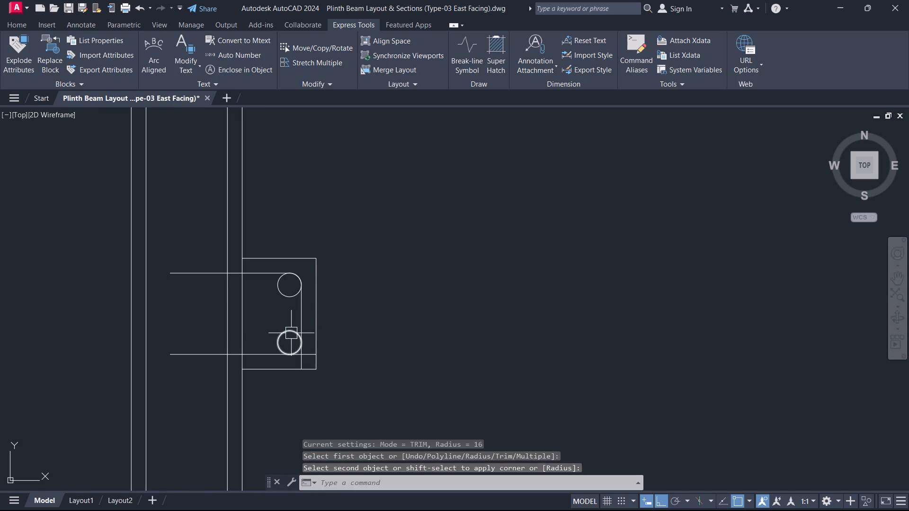
pyautogui.press('space')
pyautogui.scroll(1, 265, 328)
pyautogui.scroll(1, 280, 370)
pyautogui.click(279, 372)
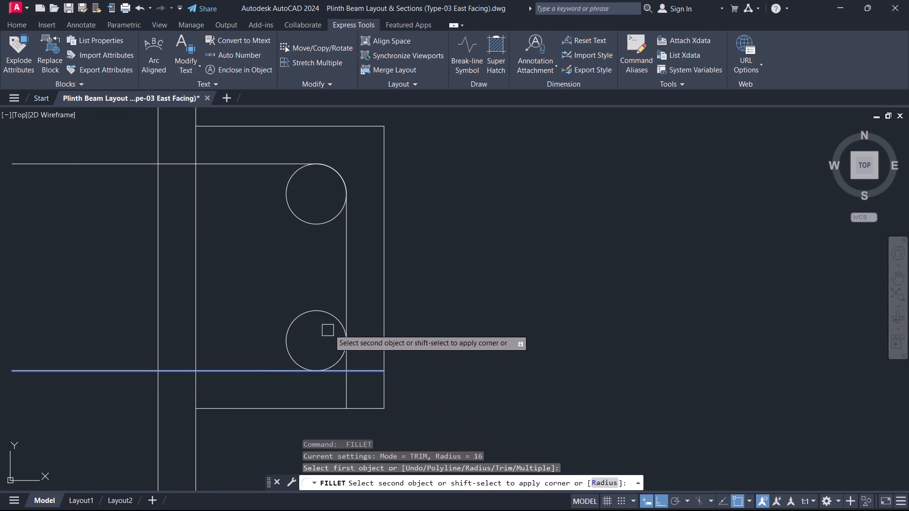
pyautogui.click(346, 308)
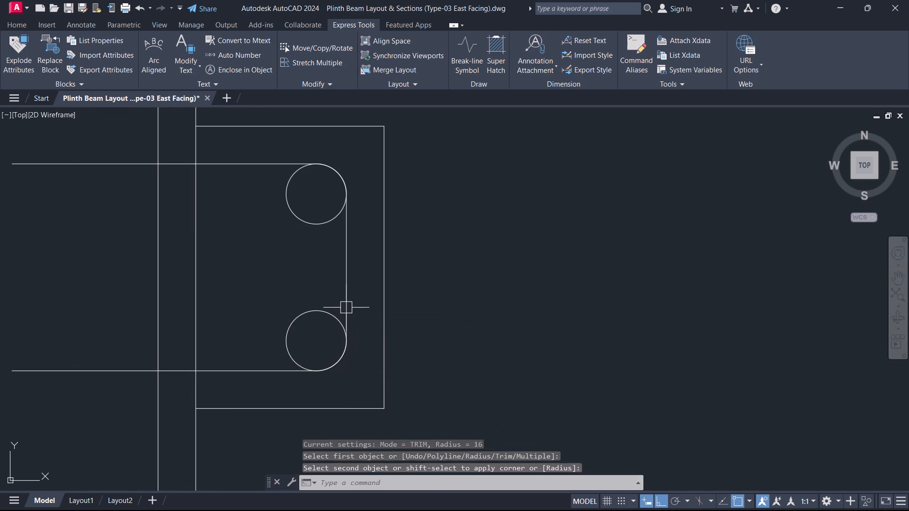
pyautogui.press('Escape')
pyautogui.click(346, 308)
pyautogui.scroll(-3, 330, 320)
pyautogui.press('Escape')
pyautogui.scroll(-2, 280, 357)
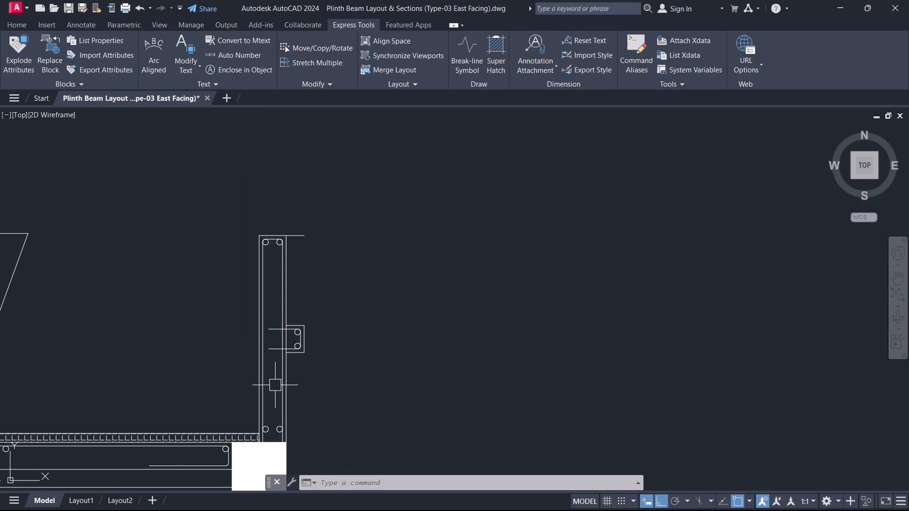
# Trim the excess of the top line that extends beyond the vertical member's outer face.
pyautogui.click(299, 228)
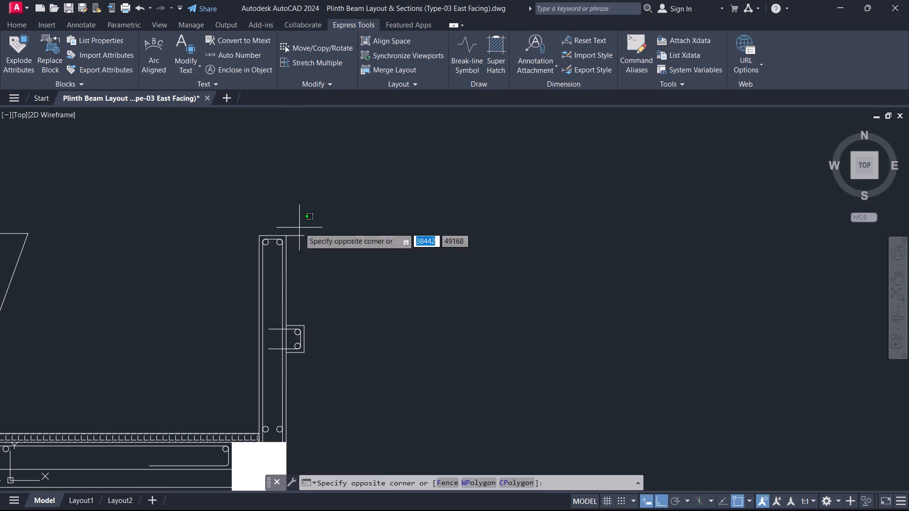
pyautogui.click(296, 220)
pyautogui.press('t')
pyautogui.press('r')
pyautogui.press('space')
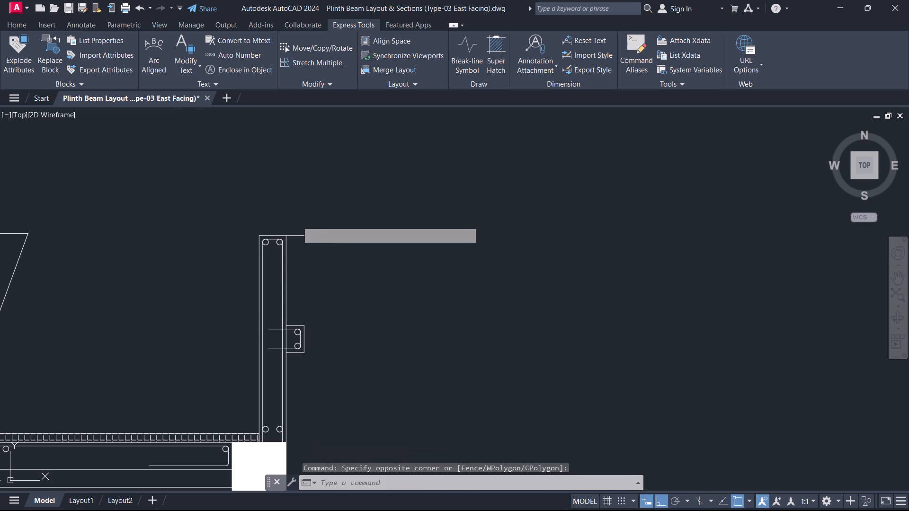
pyautogui.moveTo(297, 221); pyautogui.dragTo(308, 262)
pyautogui.press('Escape')
pyautogui.scroll(-2, 308, 262)
pyautogui.scroll(2, 305, 304)
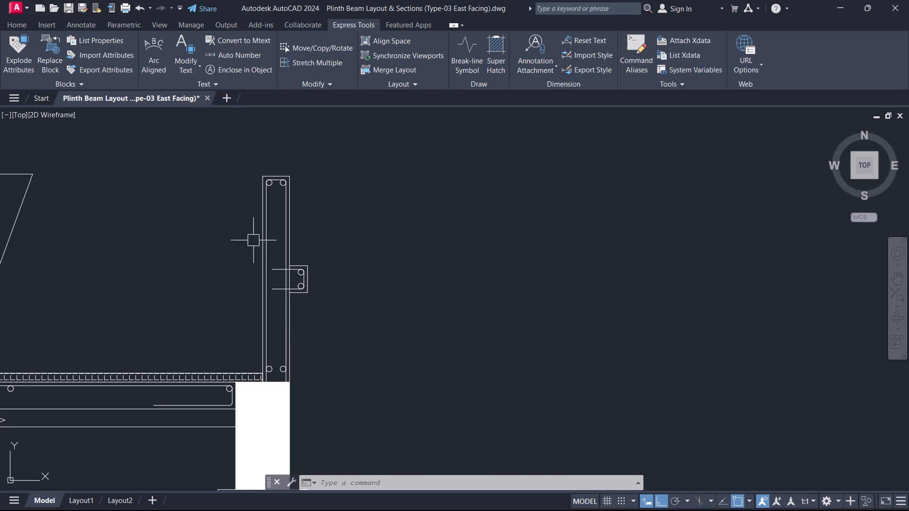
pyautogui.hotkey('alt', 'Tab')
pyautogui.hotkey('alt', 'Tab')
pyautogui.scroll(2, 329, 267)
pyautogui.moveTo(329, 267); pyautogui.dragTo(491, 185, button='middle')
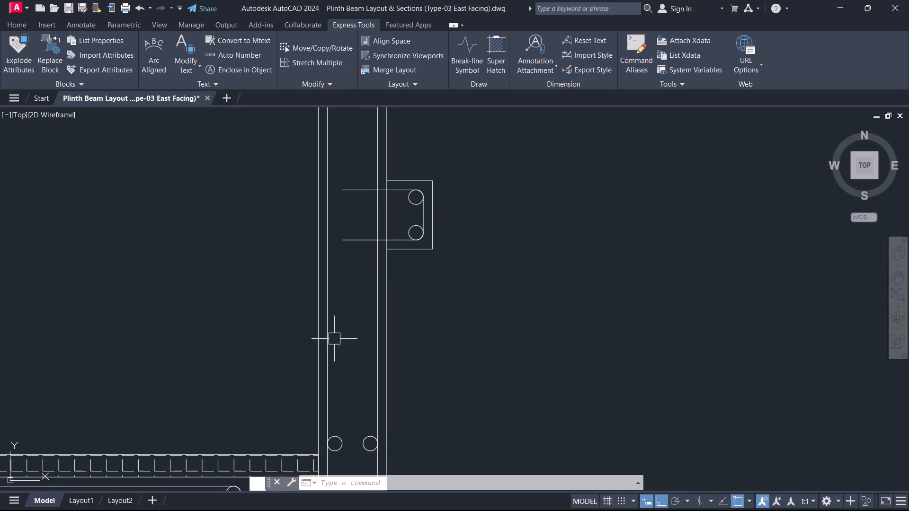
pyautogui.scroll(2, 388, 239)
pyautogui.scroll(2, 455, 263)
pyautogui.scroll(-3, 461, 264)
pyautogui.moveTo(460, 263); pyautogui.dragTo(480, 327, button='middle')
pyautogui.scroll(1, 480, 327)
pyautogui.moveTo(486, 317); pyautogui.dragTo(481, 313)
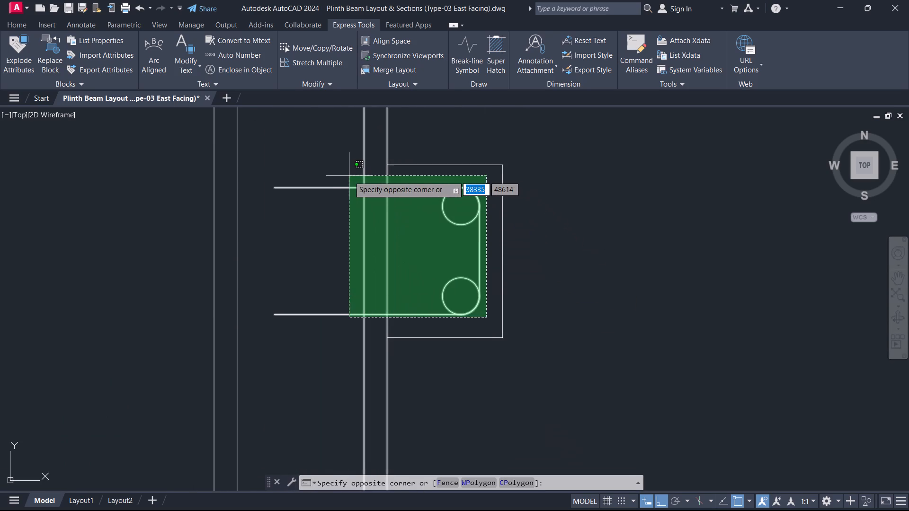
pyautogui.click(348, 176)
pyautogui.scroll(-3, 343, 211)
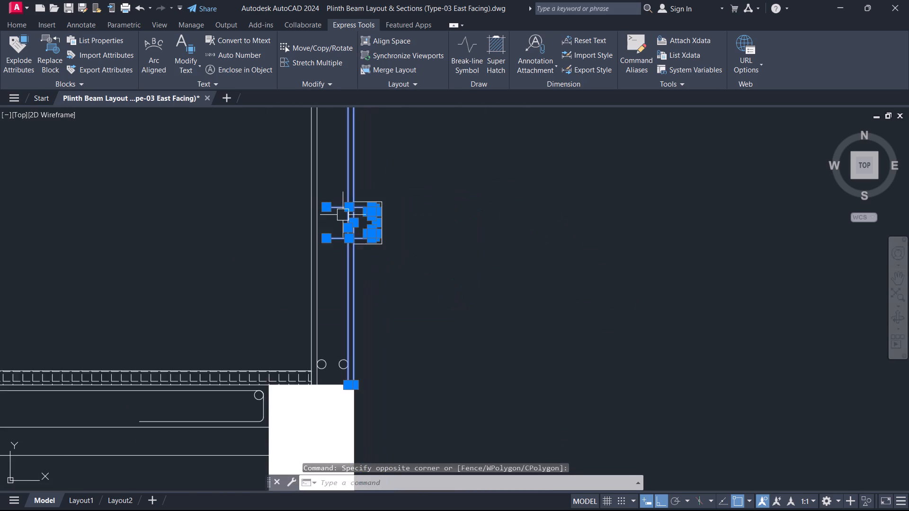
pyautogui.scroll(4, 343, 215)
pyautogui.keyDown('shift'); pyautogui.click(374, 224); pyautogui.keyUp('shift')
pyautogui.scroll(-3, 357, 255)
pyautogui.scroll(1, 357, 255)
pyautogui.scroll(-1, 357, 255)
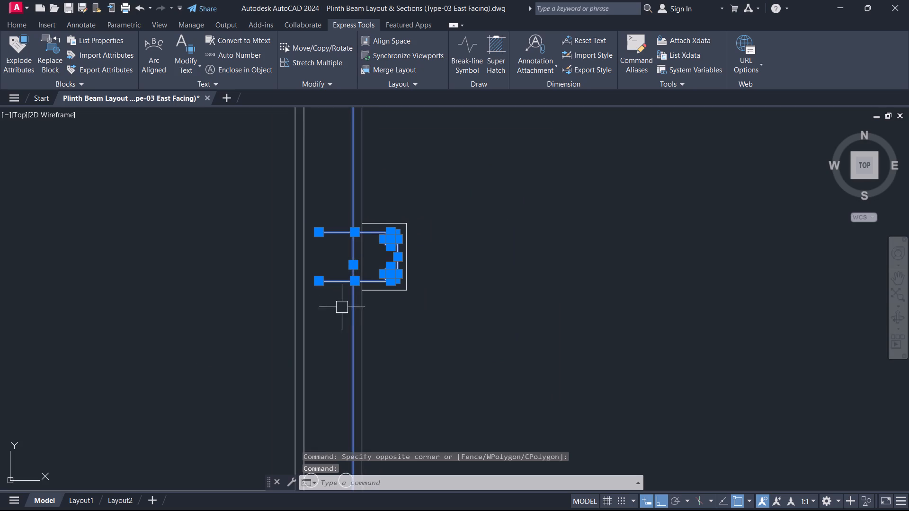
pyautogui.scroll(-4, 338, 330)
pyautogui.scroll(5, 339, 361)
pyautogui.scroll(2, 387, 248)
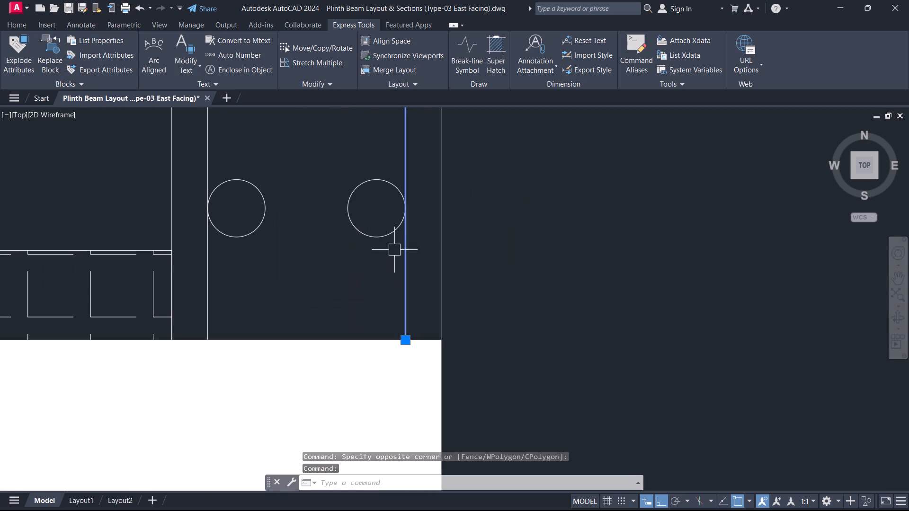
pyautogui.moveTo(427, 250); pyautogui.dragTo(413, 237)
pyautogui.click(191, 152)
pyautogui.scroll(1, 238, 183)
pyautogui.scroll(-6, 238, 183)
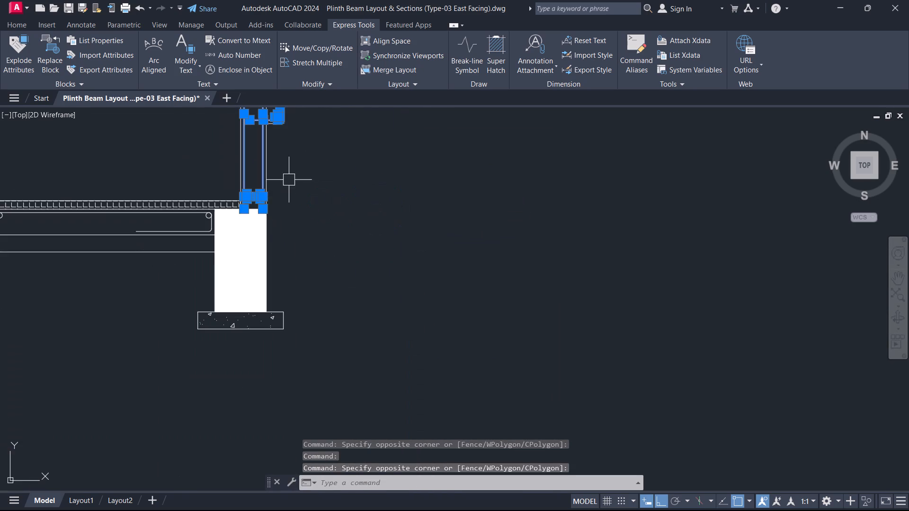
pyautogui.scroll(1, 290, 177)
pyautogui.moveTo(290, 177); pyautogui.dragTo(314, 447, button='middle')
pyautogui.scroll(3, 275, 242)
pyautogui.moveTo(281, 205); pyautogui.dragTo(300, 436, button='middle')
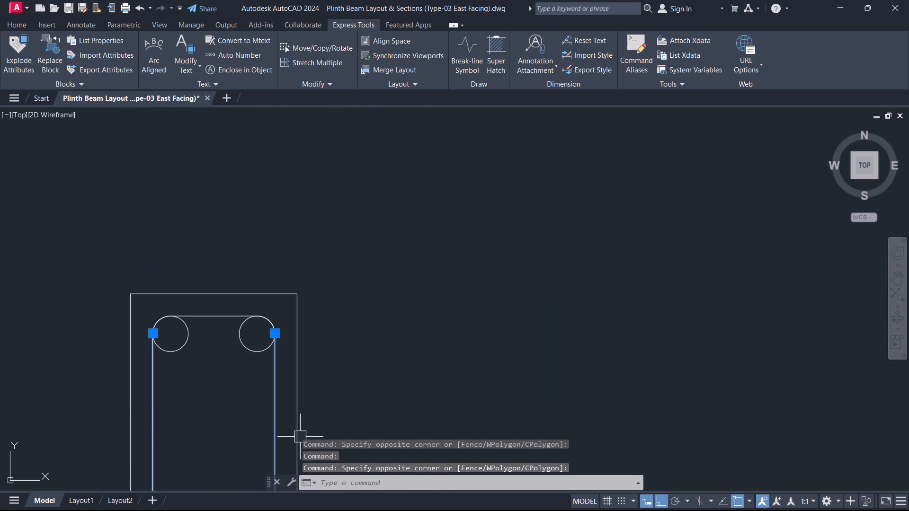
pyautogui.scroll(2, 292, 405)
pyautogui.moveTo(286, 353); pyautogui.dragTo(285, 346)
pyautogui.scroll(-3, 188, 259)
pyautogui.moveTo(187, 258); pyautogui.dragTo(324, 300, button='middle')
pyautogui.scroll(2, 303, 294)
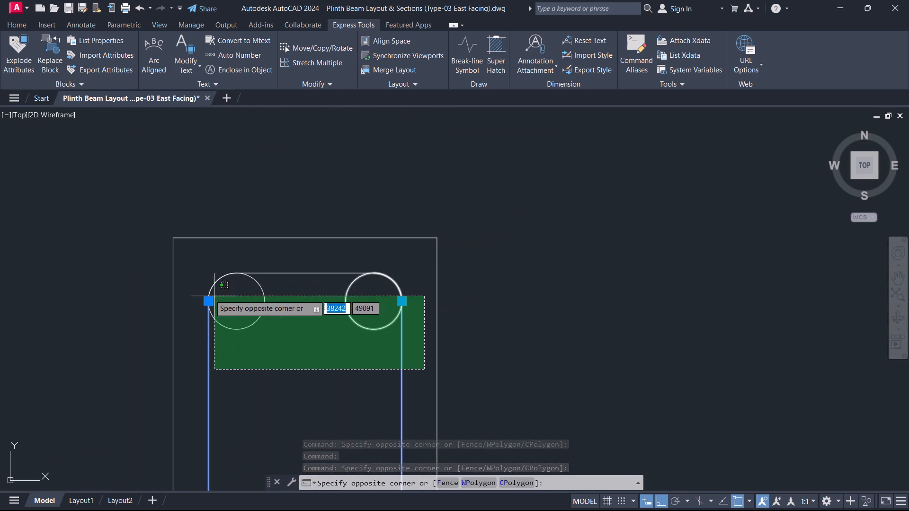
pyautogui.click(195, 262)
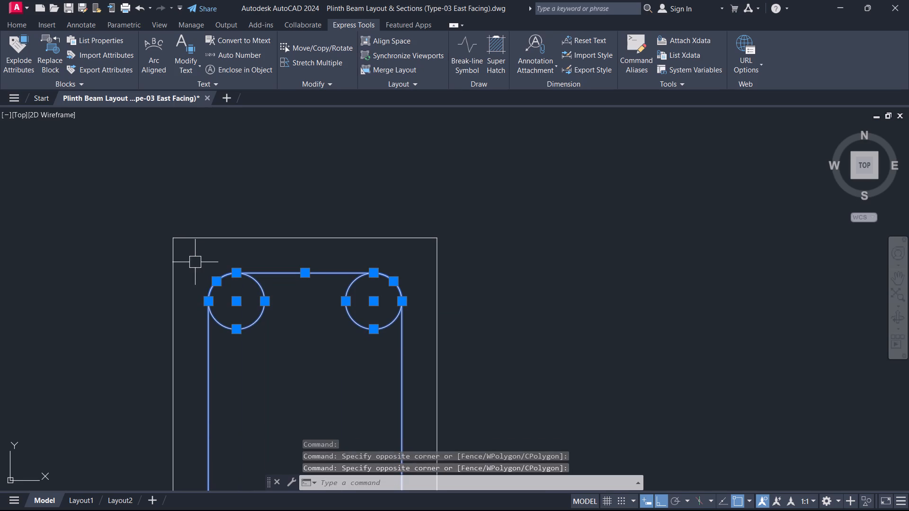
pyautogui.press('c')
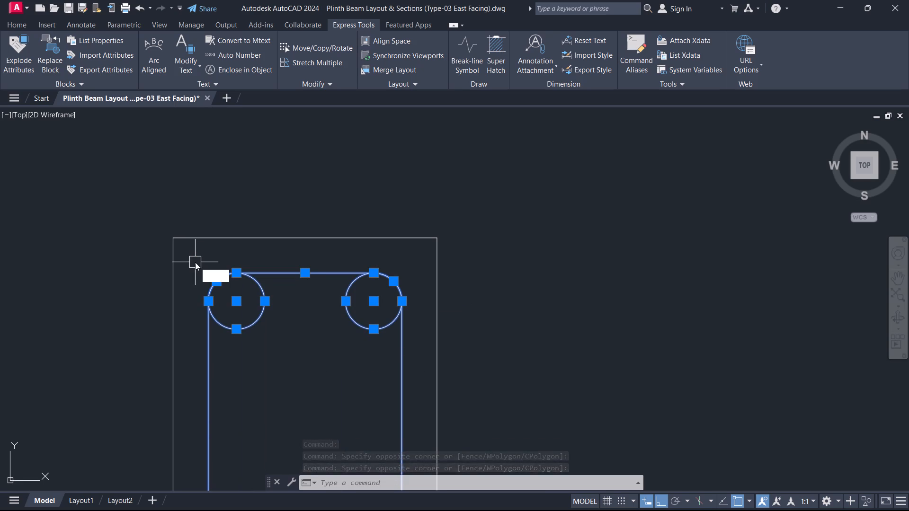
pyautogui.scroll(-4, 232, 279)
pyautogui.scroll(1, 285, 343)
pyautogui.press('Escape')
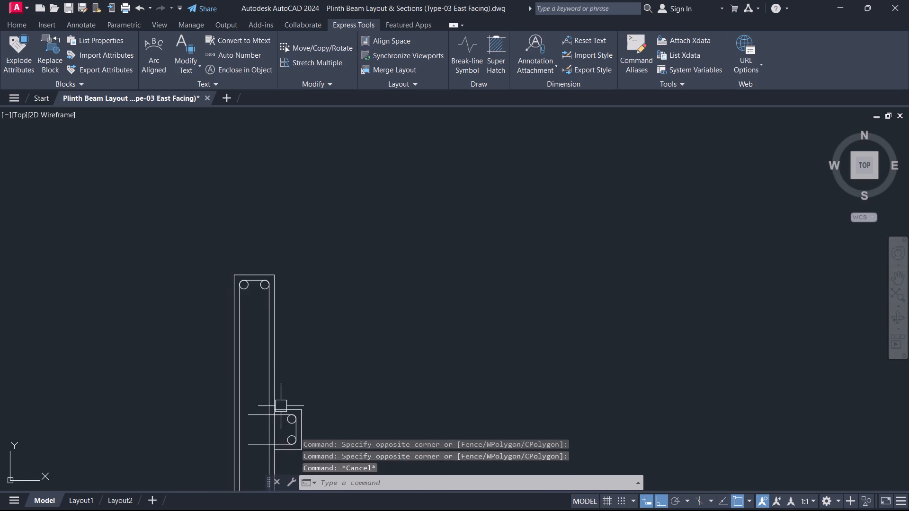
# Copy the vertical member's reinforcement and the reinforced side projection, without the member's outline, by the projection's upper outer corner to empty space right of the section.
pyautogui.scroll(1, 284, 401)
pyautogui.moveTo(289, 396); pyautogui.dragTo(343, 262, button='middle')
pyautogui.scroll(-2, 343, 262)
pyautogui.moveTo(253, 141); pyautogui.dragTo(261, 167)
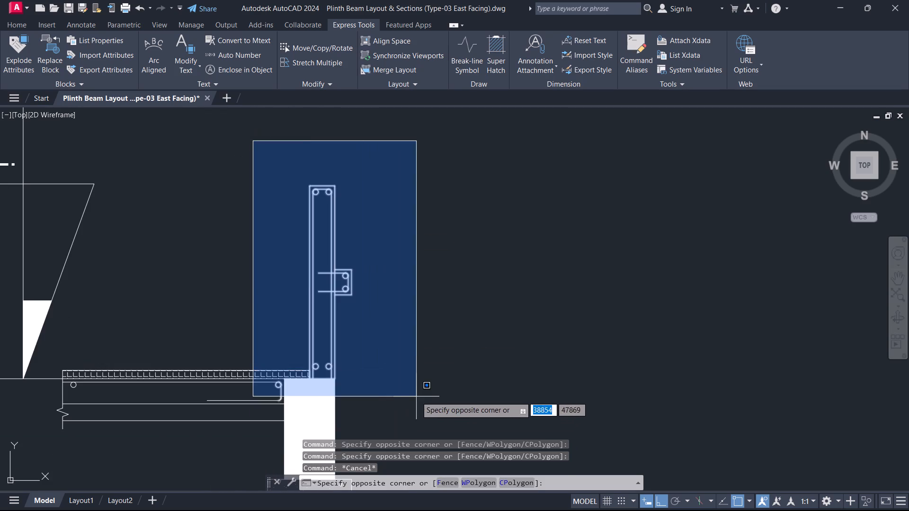
pyautogui.click(416, 396)
pyautogui.scroll(4, 301, 360)
pyautogui.keyDown('shift'); pyautogui.click(279, 400); pyautogui.keyUp('shift')
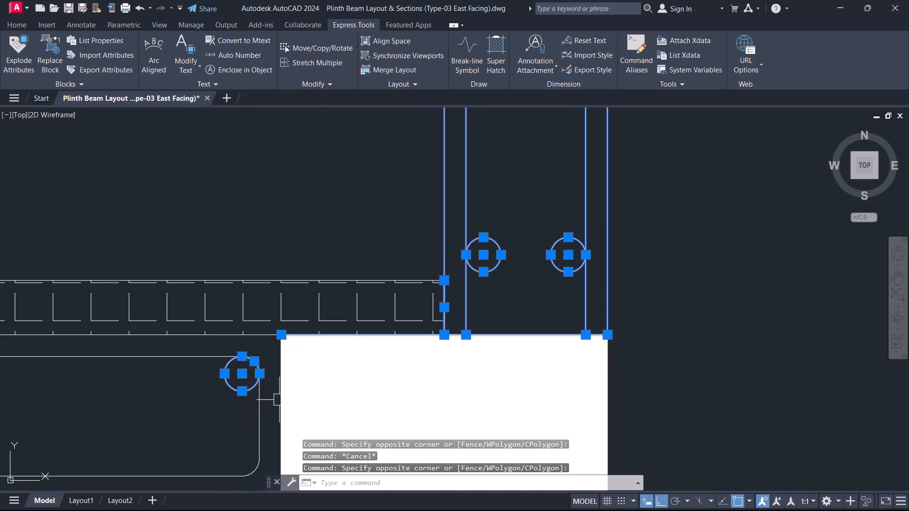
pyautogui.keyDown('shift'); pyautogui.click(249, 391); pyautogui.keyUp('shift')
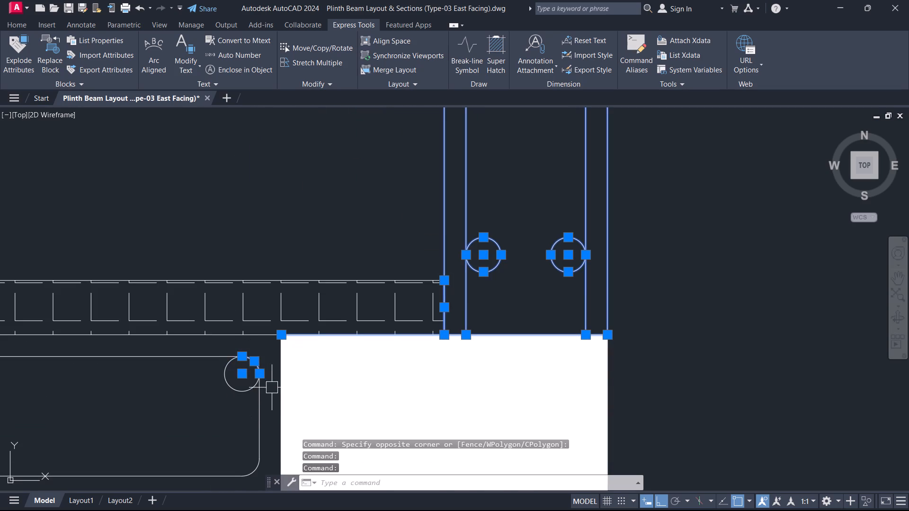
pyautogui.click(275, 390)
pyautogui.press('Escape')
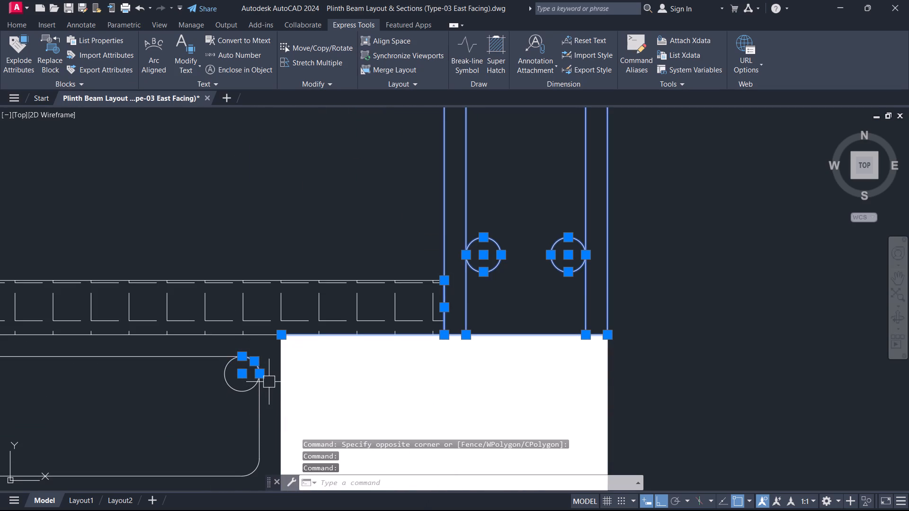
pyautogui.keyDown('shift'); pyautogui.click(270, 382); pyautogui.keyUp('shift')
pyautogui.keyDown('shift'); pyautogui.click(233, 347); pyautogui.keyUp('shift')
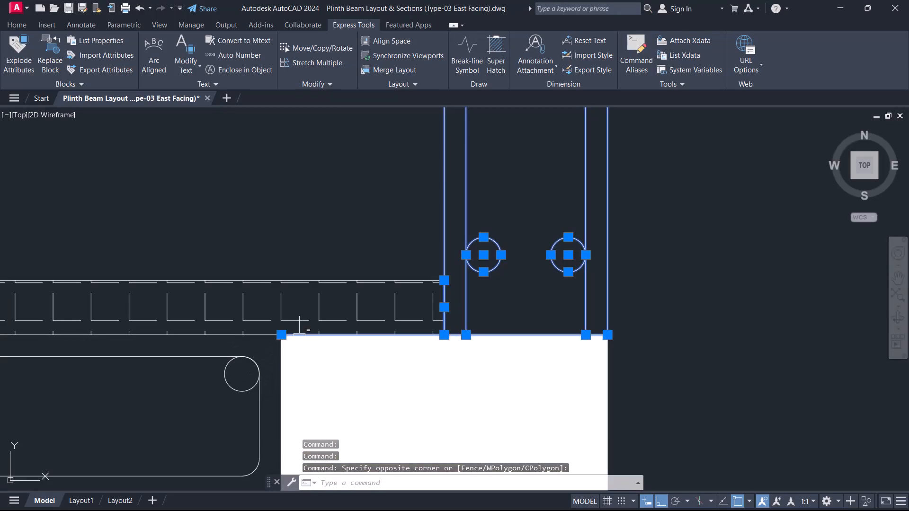
pyautogui.keyDown('shift'); pyautogui.click(300, 338); pyautogui.keyUp('shift')
pyautogui.scroll(-2, 526, 351)
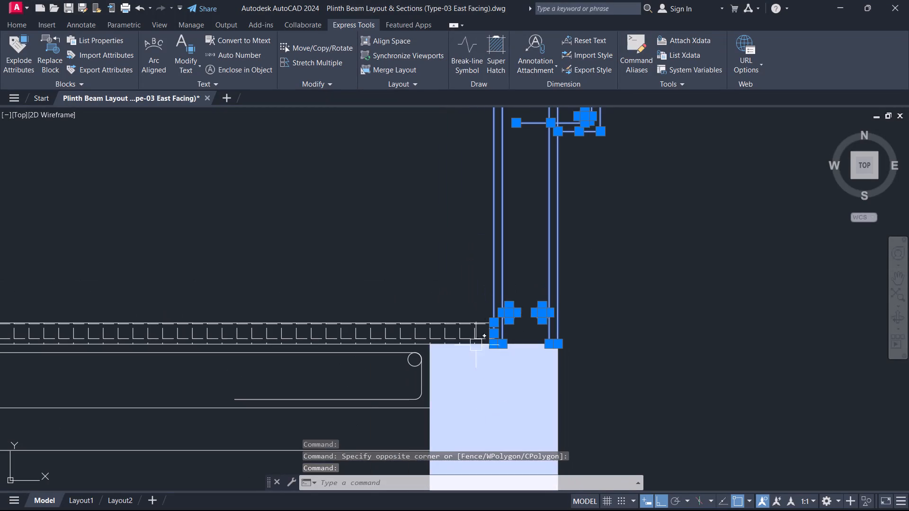
pyautogui.keyDown('shift'); pyautogui.scroll(1, 481, 295); pyautogui.keyUp('shift')
pyautogui.keyDown('shift'); pyautogui.click(500, 293); pyautogui.keyUp('shift')
pyautogui.keyDown('shift'); pyautogui.scroll(1, 494, 348); pyautogui.keyUp('shift')
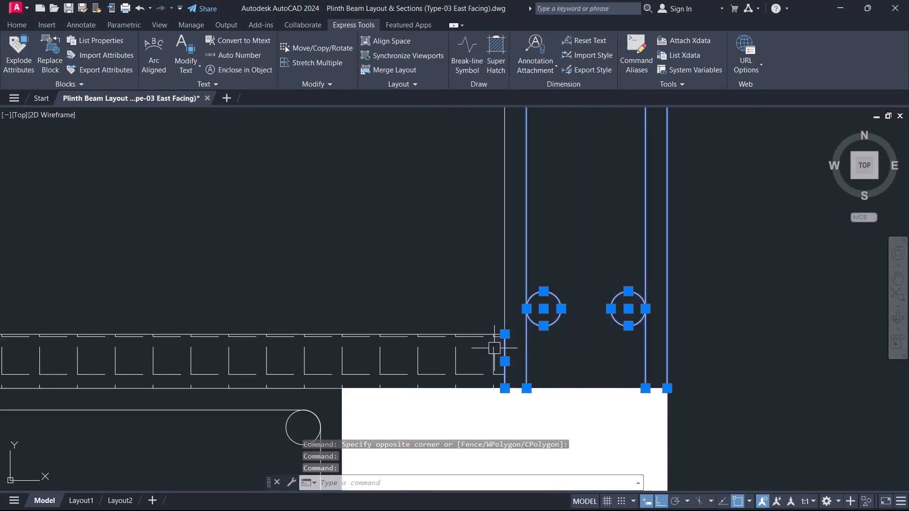
pyautogui.keyDown('shift'); pyautogui.scroll(1, 495, 349); pyautogui.keyUp('shift')
pyautogui.keyDown('shift'); pyautogui.click(502, 337); pyautogui.keyUp('shift')
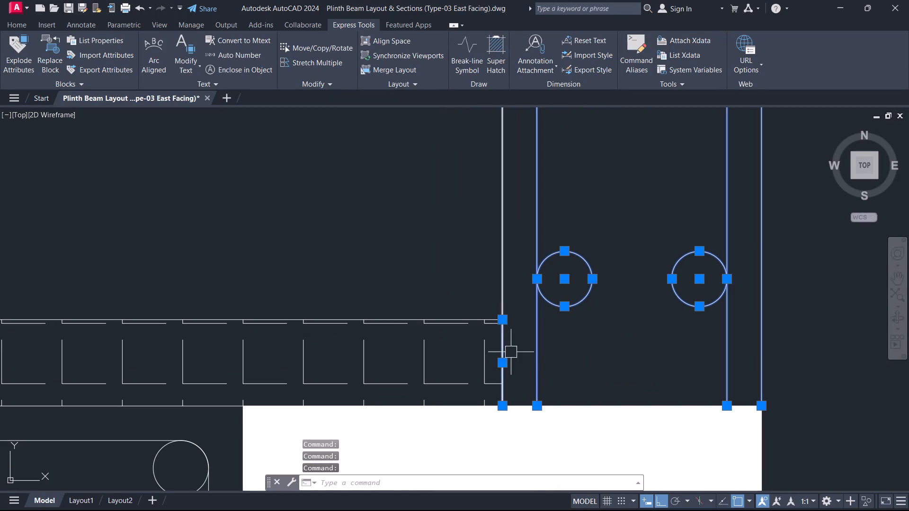
pyautogui.keyDown('shift'); pyautogui.moveTo(511, 375); pyautogui.dragTo(507, 371); pyautogui.keyUp('shift')
pyautogui.keyDown('shift'); pyautogui.click(494, 343); pyautogui.keyUp('shift')
pyautogui.scroll(-3, 557, 312)
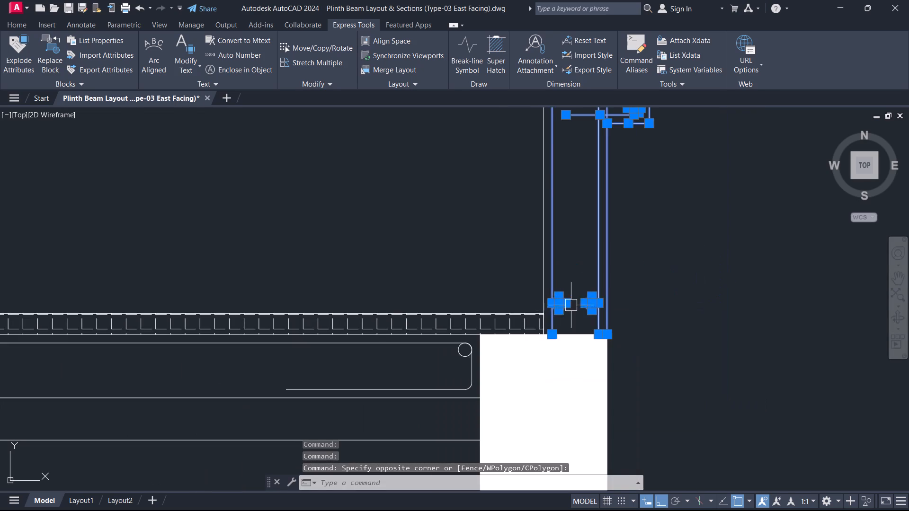
pyautogui.scroll(-2, 587, 291)
pyautogui.scroll(1, 587, 291)
pyautogui.scroll(-1, 587, 291)
pyautogui.scroll(4, 600, 287)
pyautogui.keyDown('shift'); pyautogui.moveTo(599, 303); pyautogui.dragTo(594, 300); pyautogui.keyUp('shift')
pyautogui.keyDown('shift'); pyautogui.click(528, 265); pyautogui.keyUp('shift')
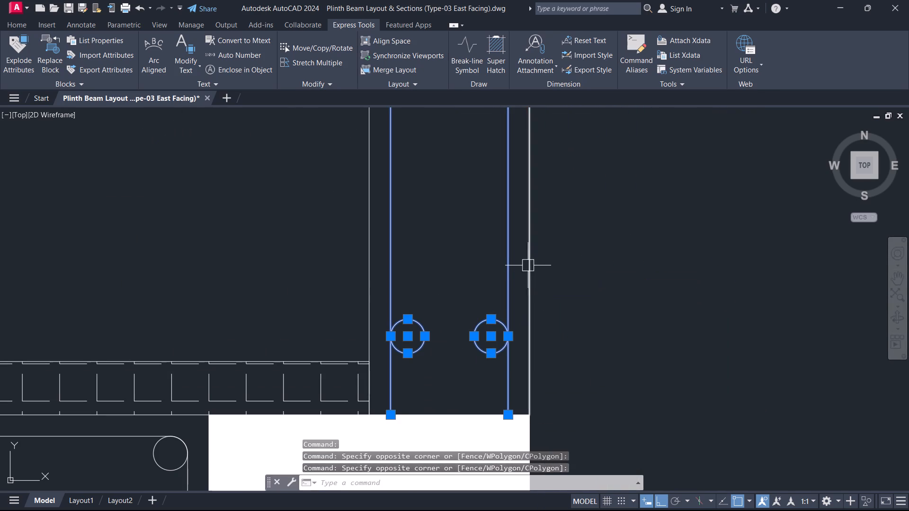
pyautogui.scroll(-3, 556, 289)
pyautogui.moveTo(570, 269); pyautogui.dragTo(567, 434, button='middle')
pyautogui.scroll(3, 549, 361)
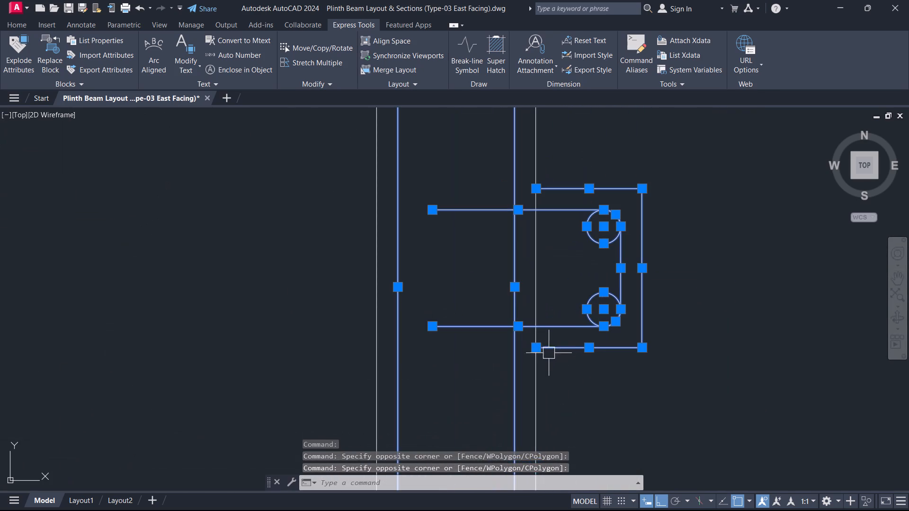
pyautogui.scroll(-3, 546, 307)
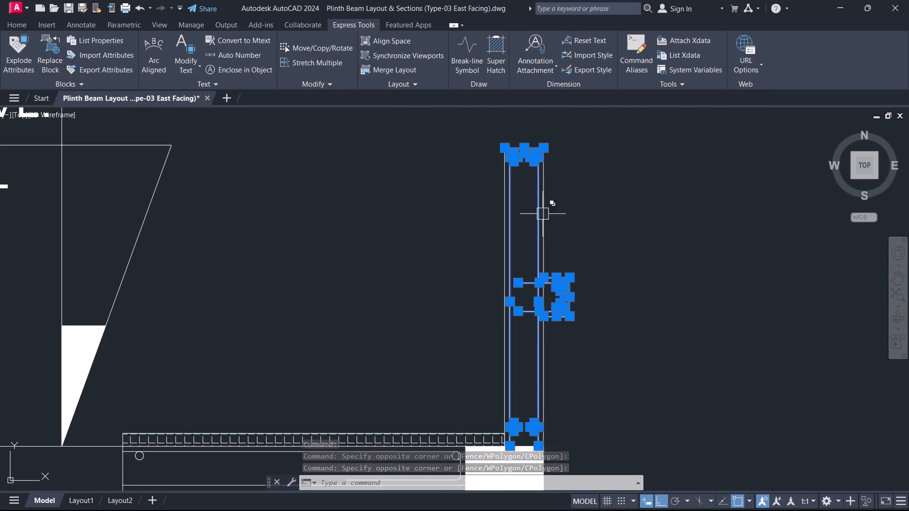
pyautogui.moveTo(545, 208); pyautogui.dragTo(581, 403, button='middle')
pyautogui.scroll(1, 547, 208)
pyautogui.scroll(5, 508, 326)
pyautogui.keyDown('shift'); pyautogui.moveTo(508, 287); pyautogui.dragTo(507, 279); pyautogui.keyUp('shift')
pyautogui.keyDown('shift'); pyautogui.click(472, 221); pyautogui.keyUp('shift')
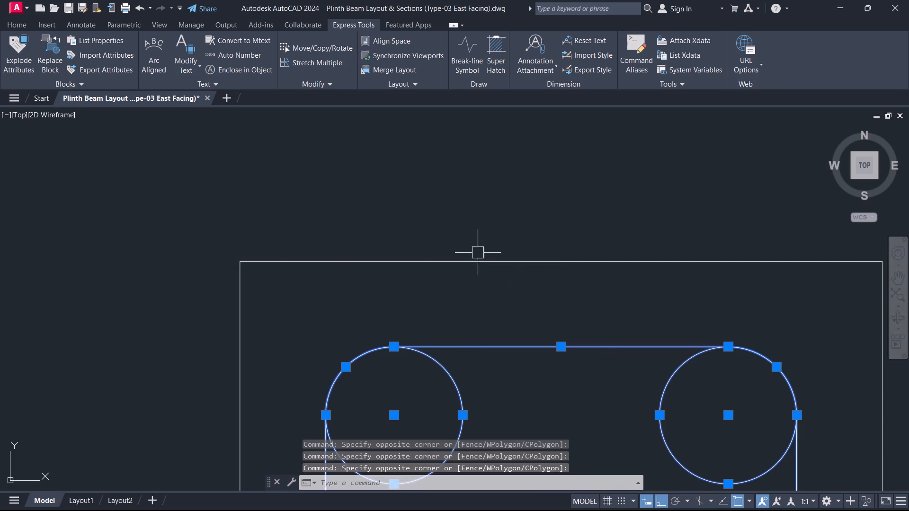
pyautogui.scroll(-9, 480, 254)
pyautogui.scroll(-2, 517, 325)
pyautogui.moveTo(559, 382); pyautogui.dragTo(511, 206, button='middle')
pyautogui.scroll(3, 513, 229)
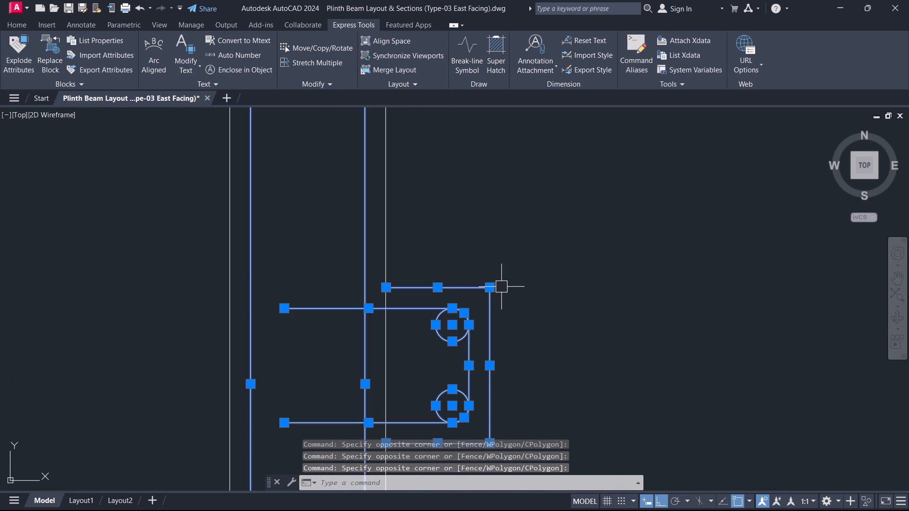
pyautogui.write('CO')
pyautogui.press('space')
pyautogui.click(489, 290)
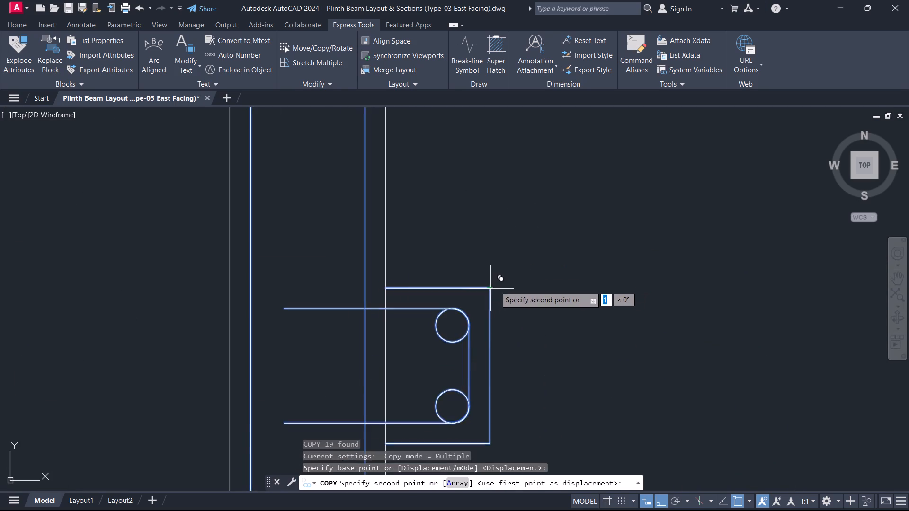
pyautogui.scroll(-3, 586, 260)
pyautogui.scroll(1, 586, 260)
pyautogui.scroll(-4, 652, 255)
pyautogui.click(755, 264)
pyautogui.press('Escape')
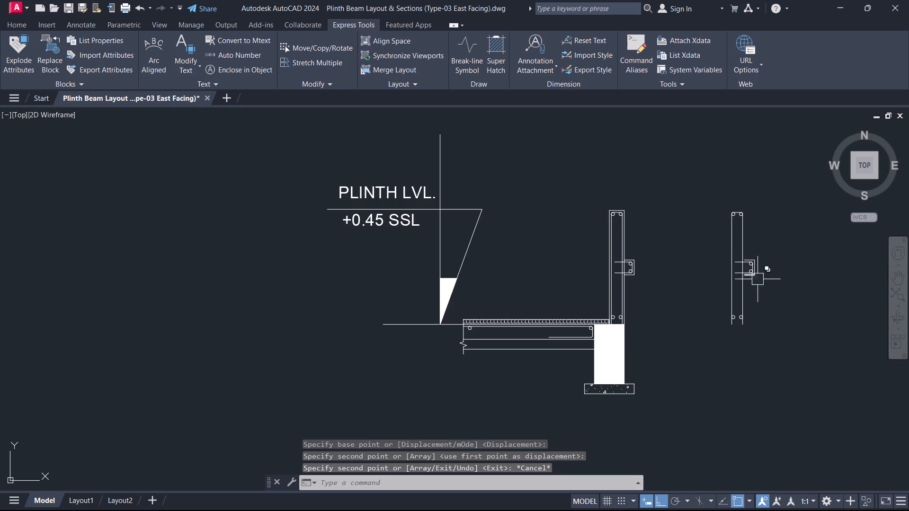
# Erase the reinforcement bars and lines inside the section's vertical member and side projection, keeping both outlines.
pyautogui.scroll(1, 758, 283)
pyautogui.scroll(2, 530, 305)
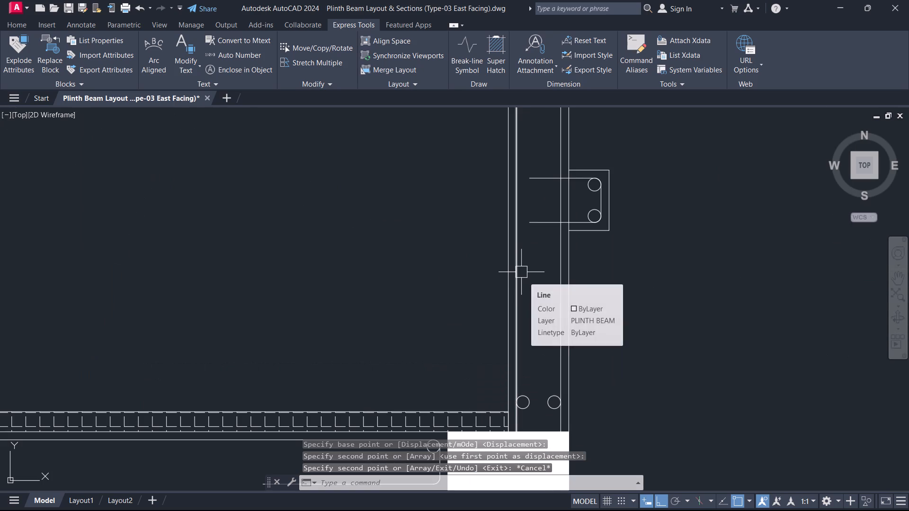
pyautogui.scroll(1, 521, 272)
pyautogui.scroll(2, 666, 212)
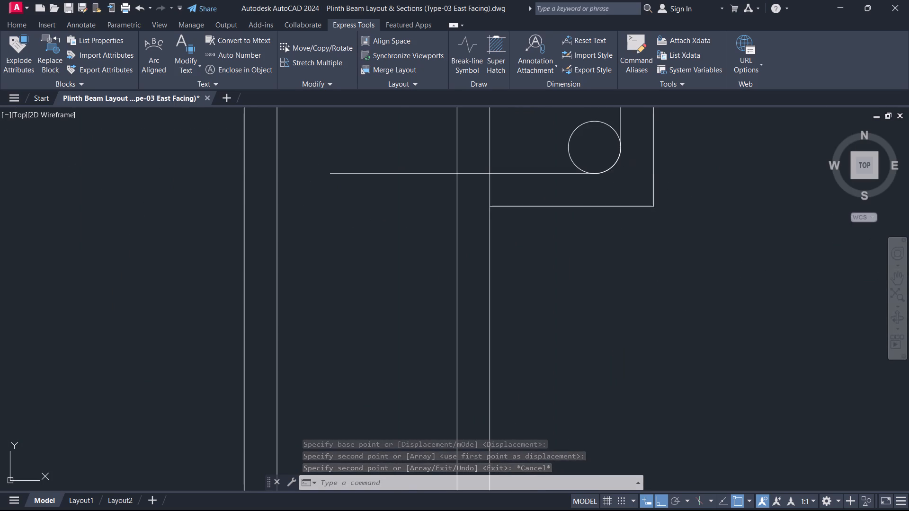
pyautogui.click(629, 172)
pyautogui.scroll(-1, 609, 162)
pyautogui.moveTo(609, 162); pyautogui.dragTo(606, 330, button='middle')
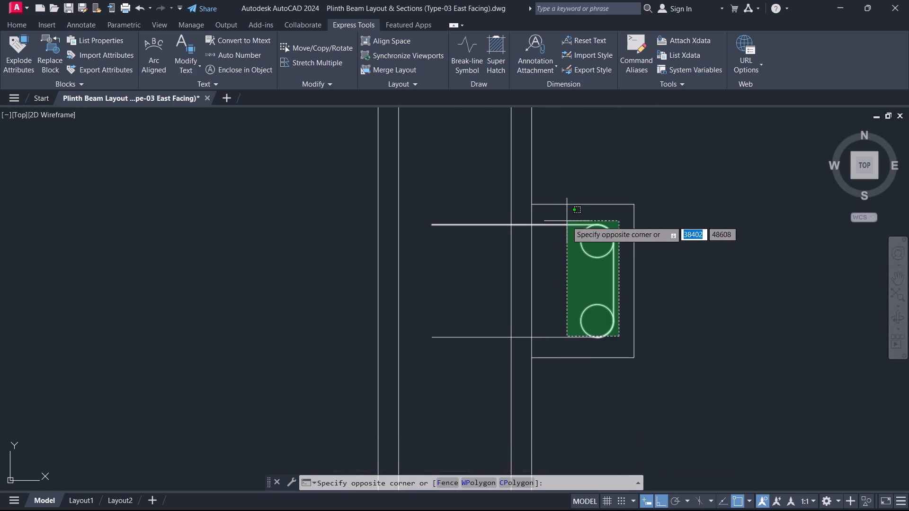
pyautogui.click(567, 221)
pyautogui.click(544, 345)
pyautogui.click(545, 330)
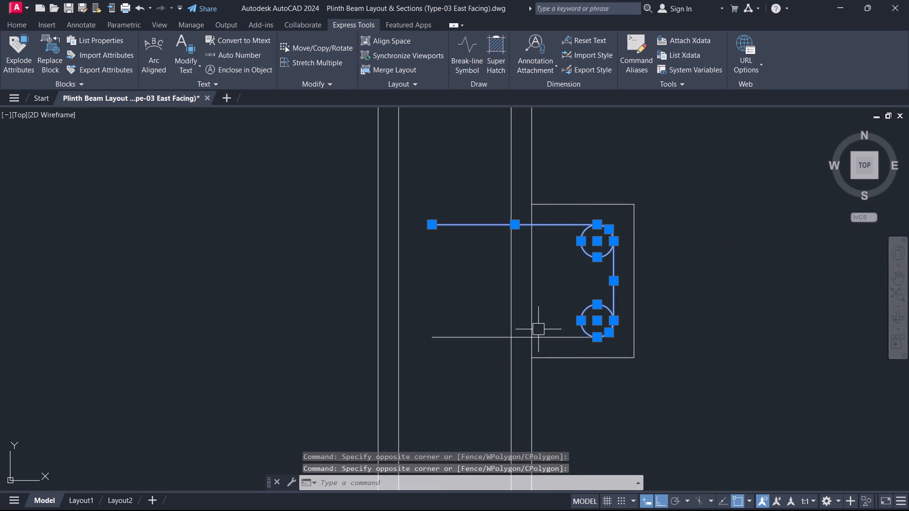
pyautogui.moveTo(564, 346); pyautogui.dragTo(559, 340)
pyautogui.click(552, 327)
pyautogui.click(520, 310)
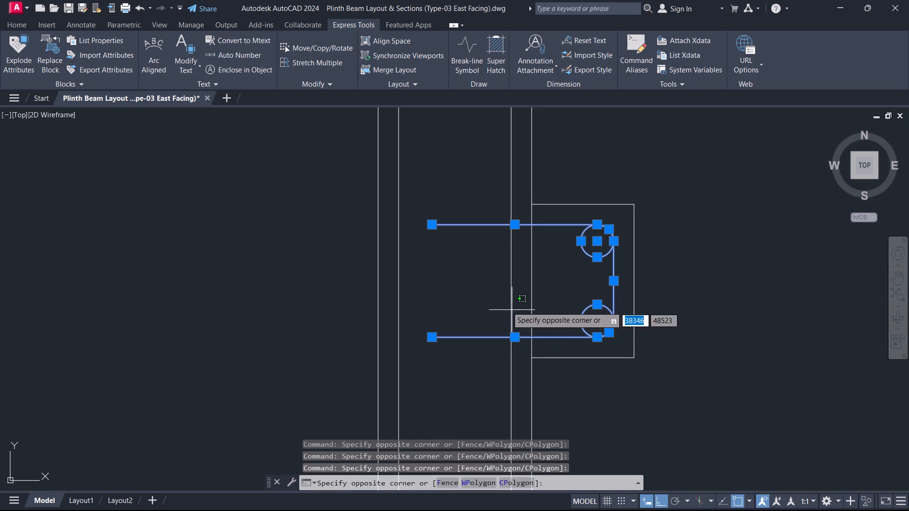
pyautogui.scroll(1, 442, 292)
pyautogui.click(367, 278)
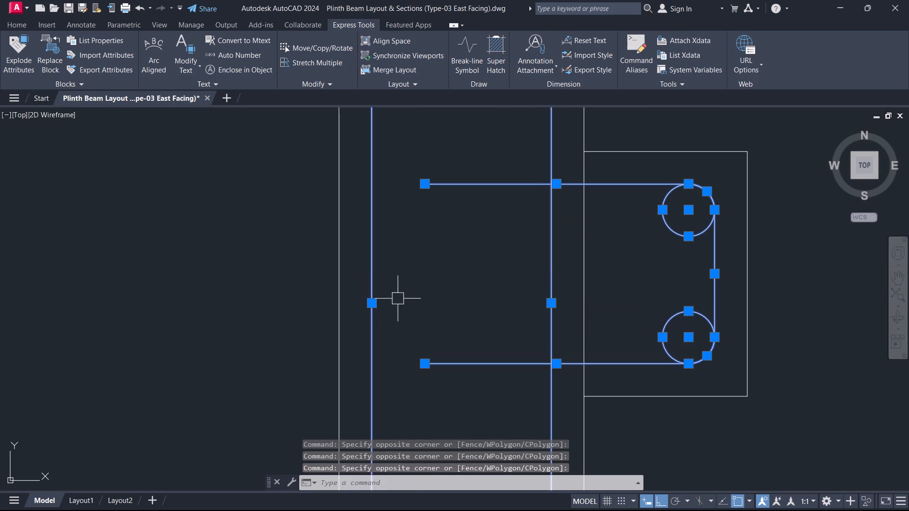
pyautogui.scroll(-5, 402, 299)
pyautogui.scroll(3, 437, 412)
pyautogui.scroll(2, 306, 247)
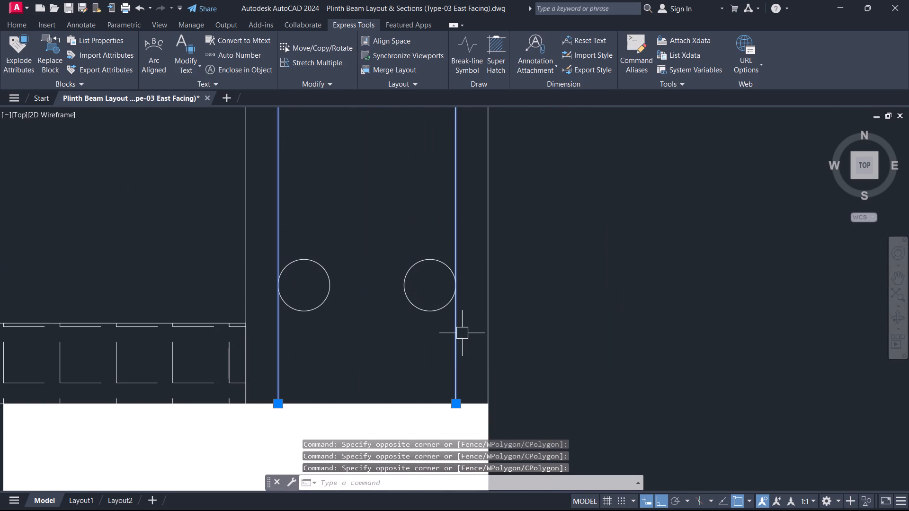
pyautogui.click(468, 335)
pyautogui.click(306, 224)
pyautogui.scroll(-3, 336, 236)
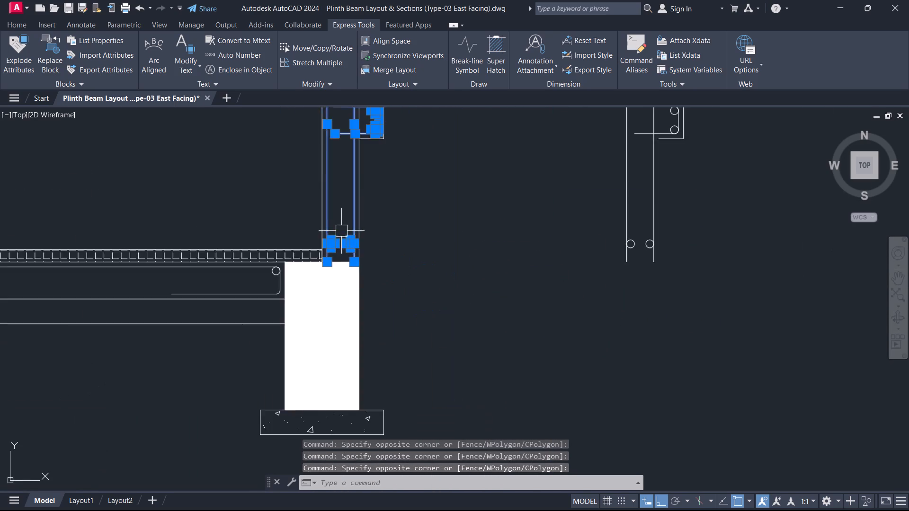
pyautogui.scroll(-2, 343, 226)
pyautogui.moveTo(344, 225); pyautogui.dragTo(343, 494, button='middle')
pyautogui.scroll(6, 329, 367)
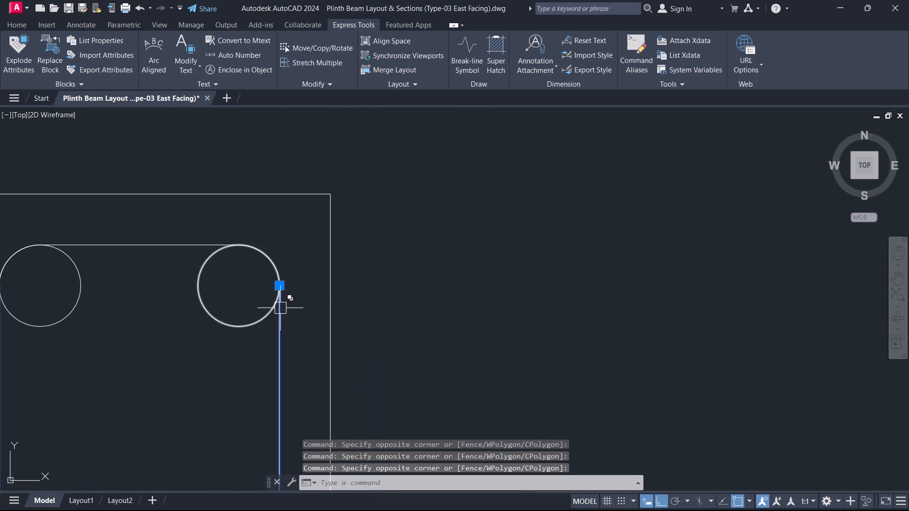
pyautogui.click(302, 314)
pyautogui.click(32, 245)
pyautogui.scroll(-3, 77, 260)
pyautogui.moveTo(88, 269); pyautogui.dragTo(199, 320, button='middle')
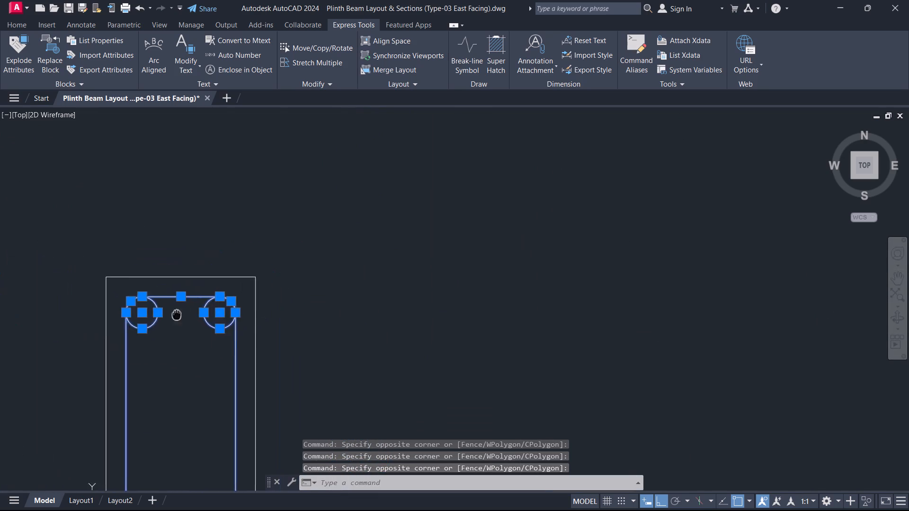
pyautogui.moveTo(199, 320); pyautogui.dragTo(200, 320, button='middle')
pyautogui.scroll(3, 191, 326)
pyautogui.moveTo(166, 327); pyautogui.dragTo(159, 322)
pyautogui.click(73, 247)
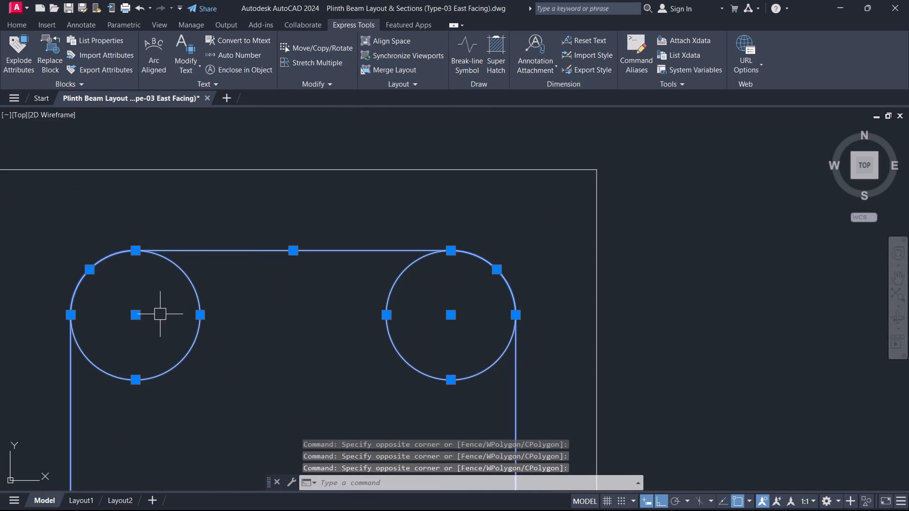
pyautogui.press('Delete')
# Hatch the inside of the section's emptied vertical member with the ANSI37 pattern.
pyautogui.scroll(-3, 196, 354)
pyautogui.scroll(1, 197, 356)
pyautogui.scroll(-2, 198, 356)
pyautogui.scroll(-3, 235, 369)
pyautogui.moveTo(236, 393); pyautogui.dragTo(301, 228, button='middle')
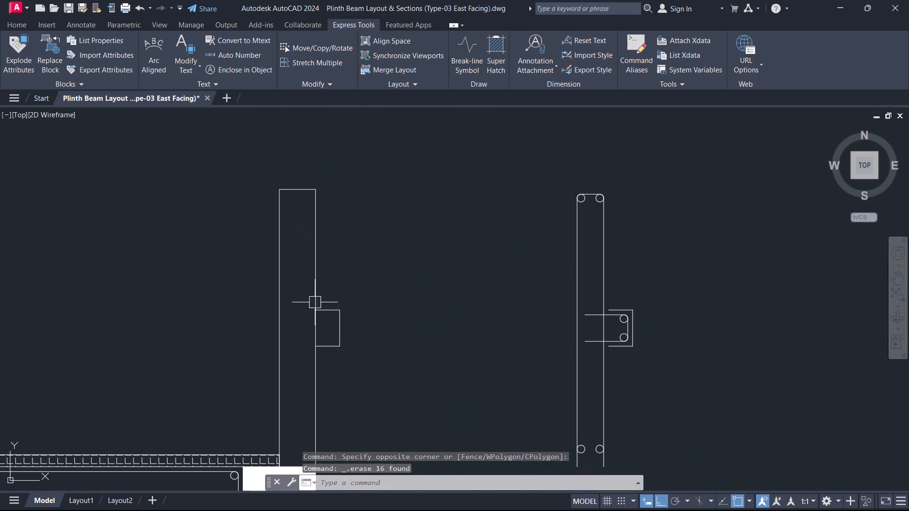
pyautogui.scroll(1, 330, 344)
pyautogui.scroll(-1, 423, 315)
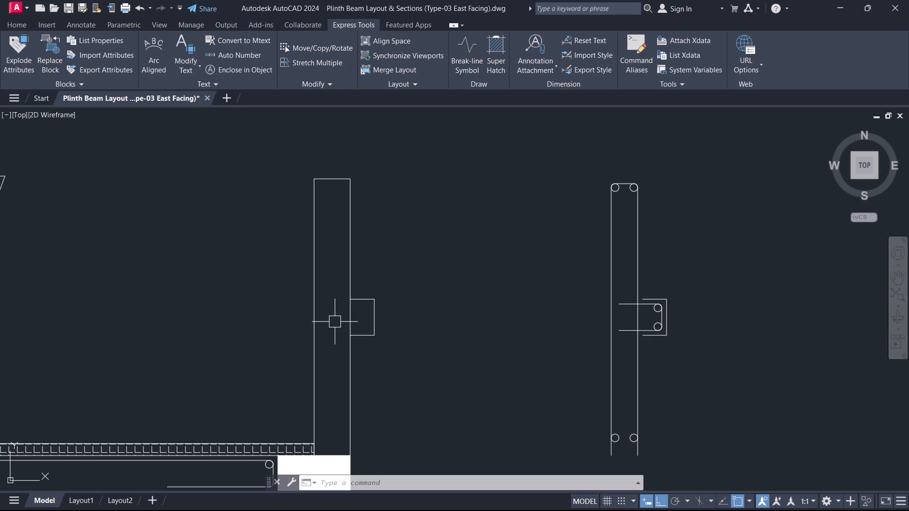
pyautogui.write('H')
pyautogui.press('space')
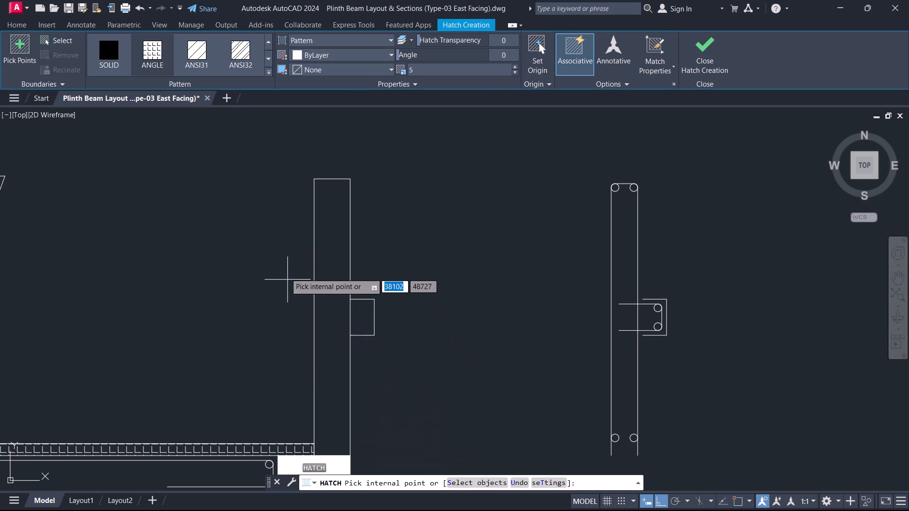
pyautogui.click(271, 76)
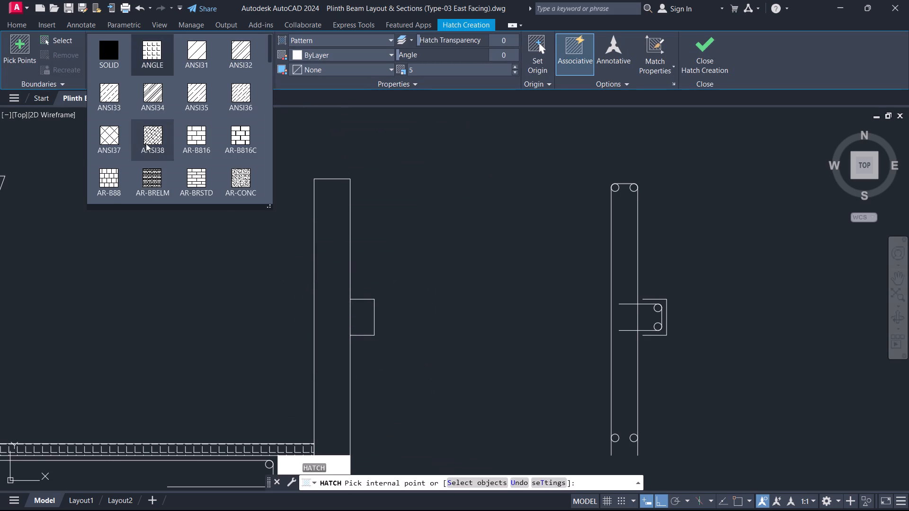
pyautogui.click(107, 140)
pyautogui.click(343, 280)
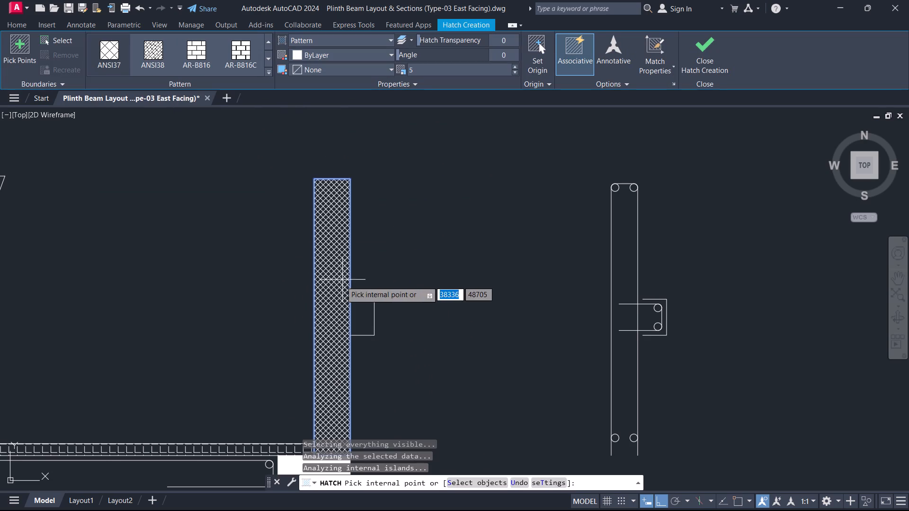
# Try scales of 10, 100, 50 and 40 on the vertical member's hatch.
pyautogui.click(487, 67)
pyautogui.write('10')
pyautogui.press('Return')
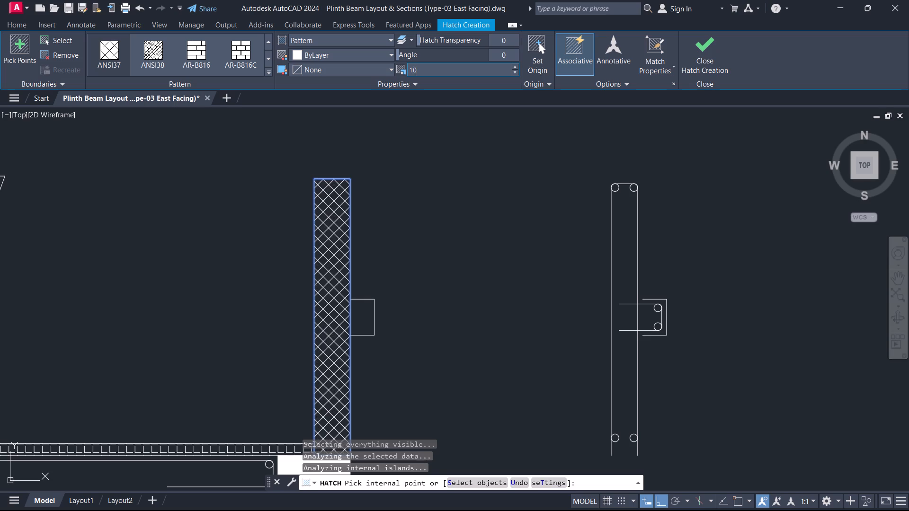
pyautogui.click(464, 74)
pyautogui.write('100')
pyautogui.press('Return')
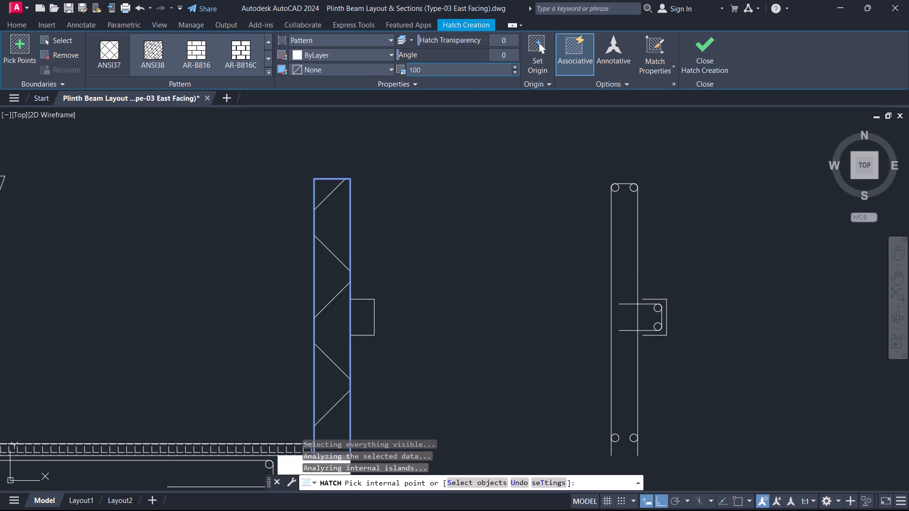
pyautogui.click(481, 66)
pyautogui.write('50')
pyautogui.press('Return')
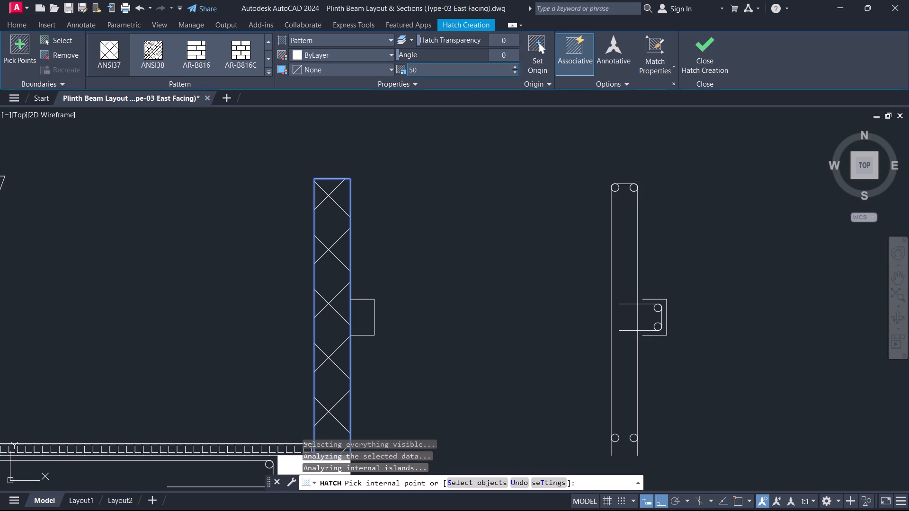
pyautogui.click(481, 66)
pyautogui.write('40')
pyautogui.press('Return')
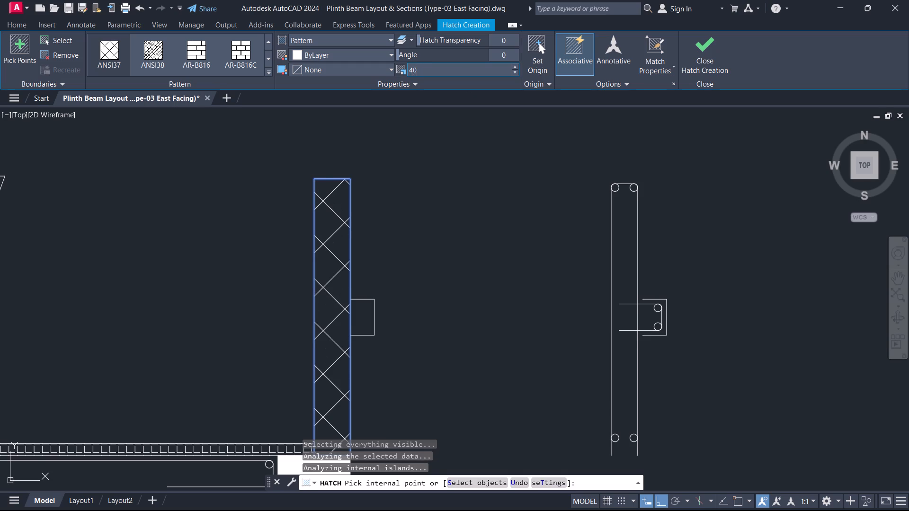
# Set the vertical member's hatch scale to 30 and finish the hatch.
pyautogui.click(481, 66)
pyautogui.write('30')
pyautogui.press('Return')
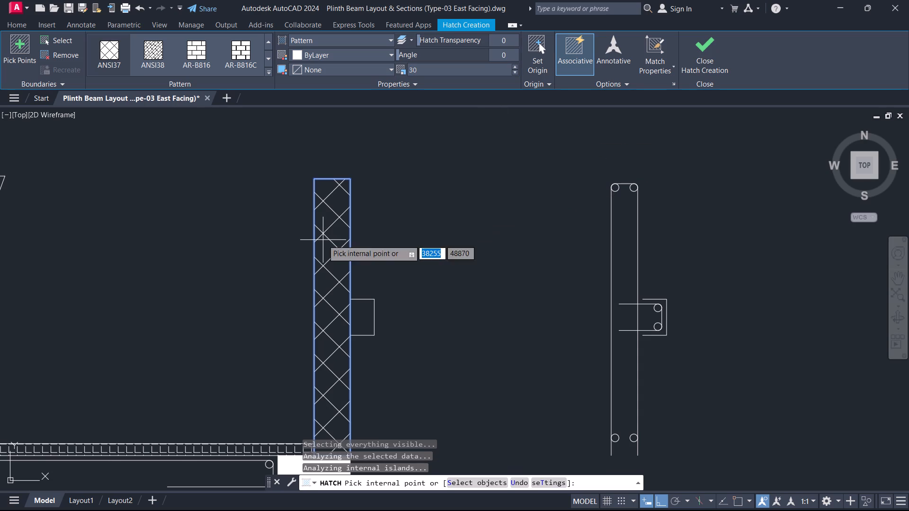
pyautogui.click(438, 66)
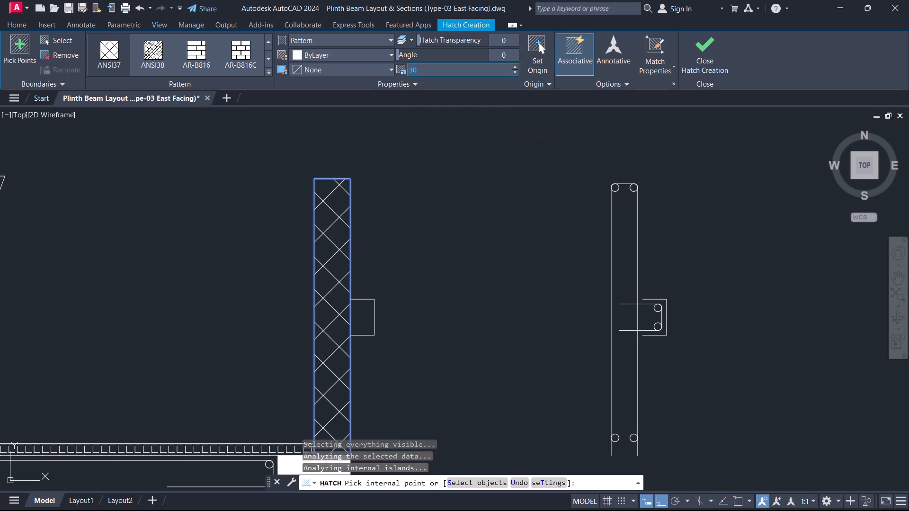
pyautogui.click(713, 54)
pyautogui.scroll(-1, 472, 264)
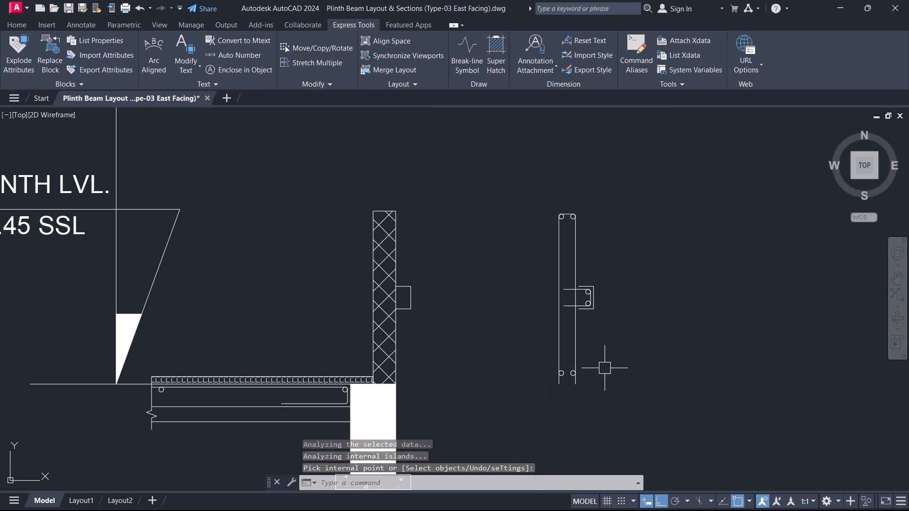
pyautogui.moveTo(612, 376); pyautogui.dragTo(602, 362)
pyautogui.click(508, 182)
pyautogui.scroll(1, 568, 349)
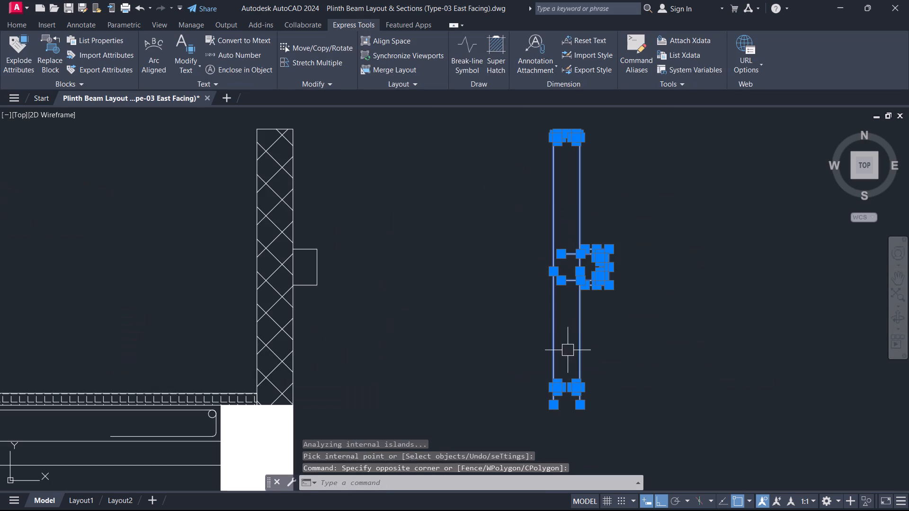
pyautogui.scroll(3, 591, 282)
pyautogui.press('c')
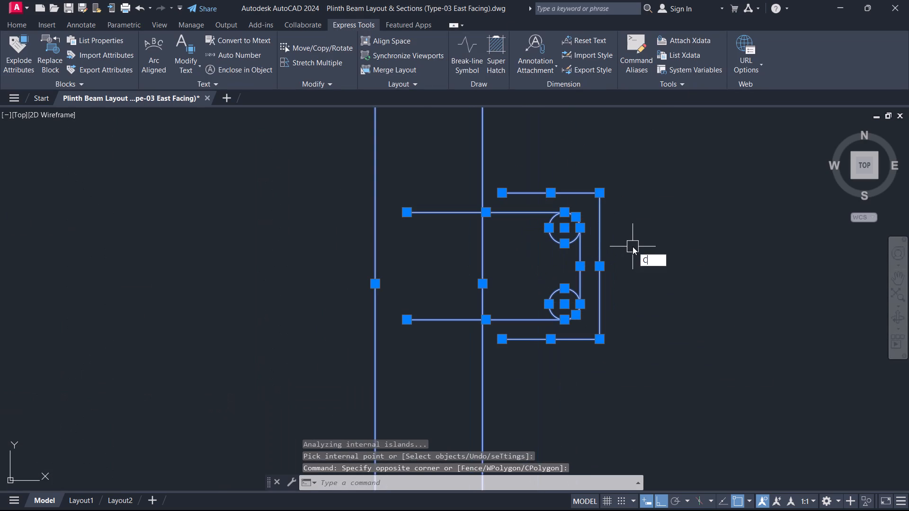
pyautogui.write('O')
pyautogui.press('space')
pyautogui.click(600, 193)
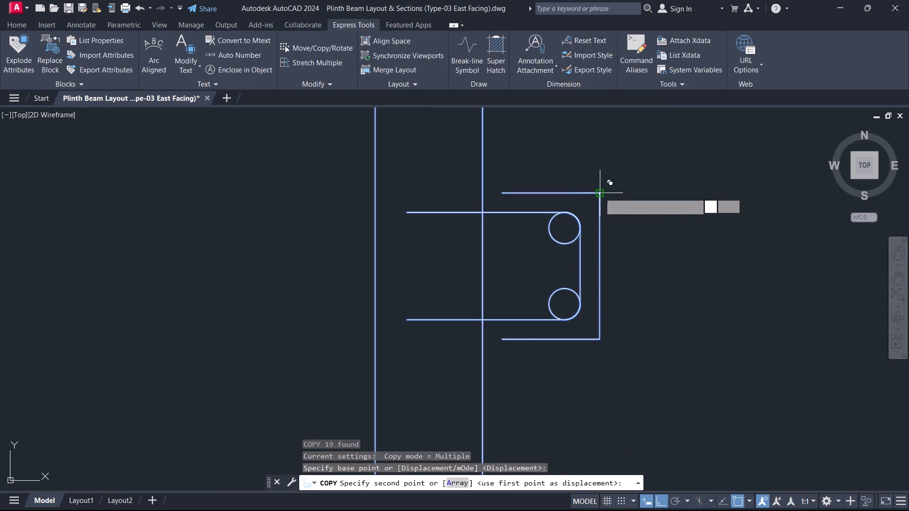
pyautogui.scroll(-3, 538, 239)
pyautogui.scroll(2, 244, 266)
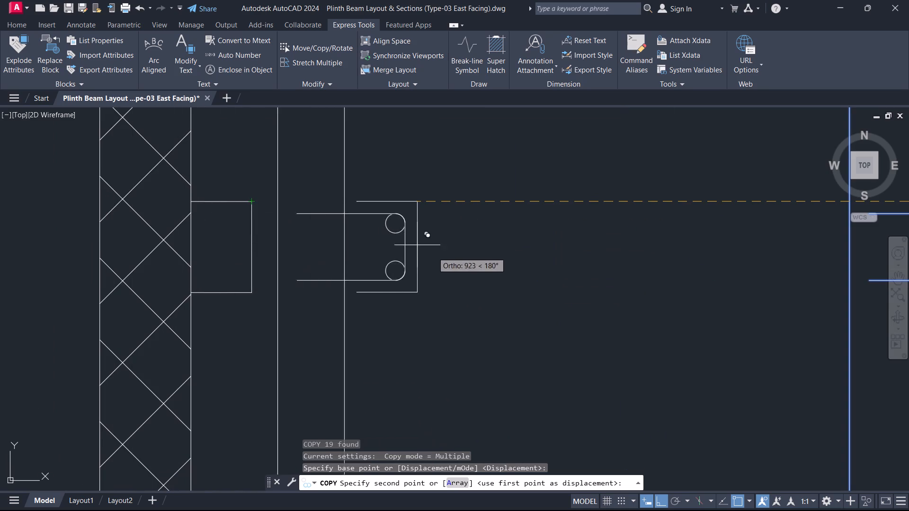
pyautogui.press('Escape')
# Select all bars and reinforcement lines of the separate reinforcement copy, leaving out the projection's outline.
pyautogui.scroll(-4, 458, 267)
pyautogui.scroll(3, 570, 273)
pyautogui.scroll(4, 425, 247)
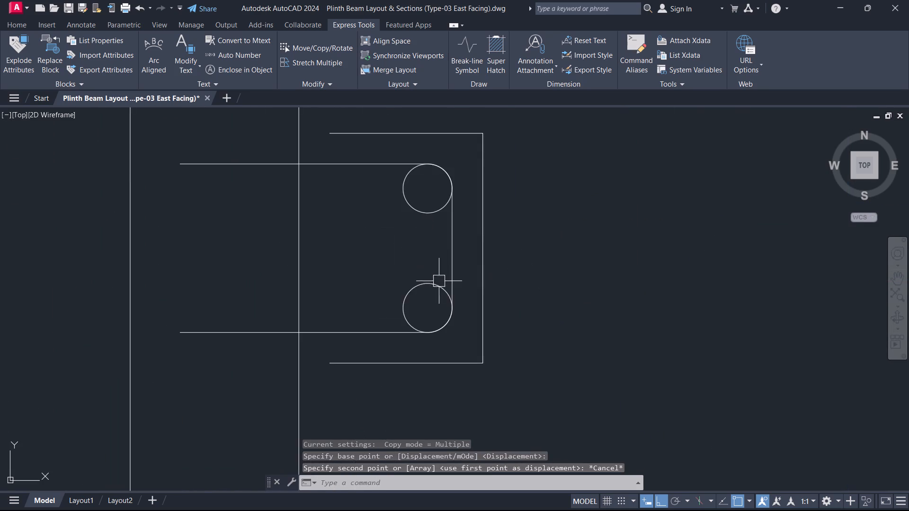
pyautogui.click(474, 370)
pyautogui.scroll(-3, 374, 265)
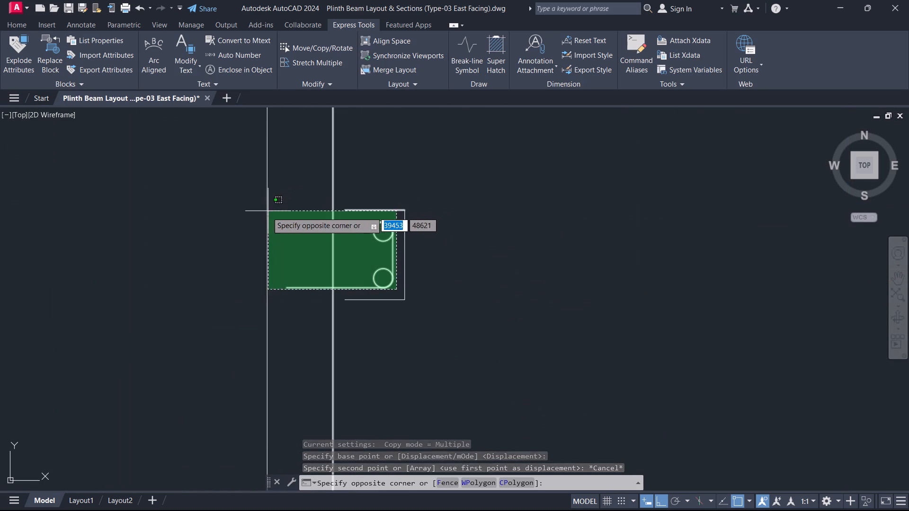
pyautogui.click(265, 215)
pyautogui.scroll(-3, 255, 227)
pyautogui.scroll(1, 306, 352)
pyautogui.moveTo(303, 354); pyautogui.dragTo(297, 344)
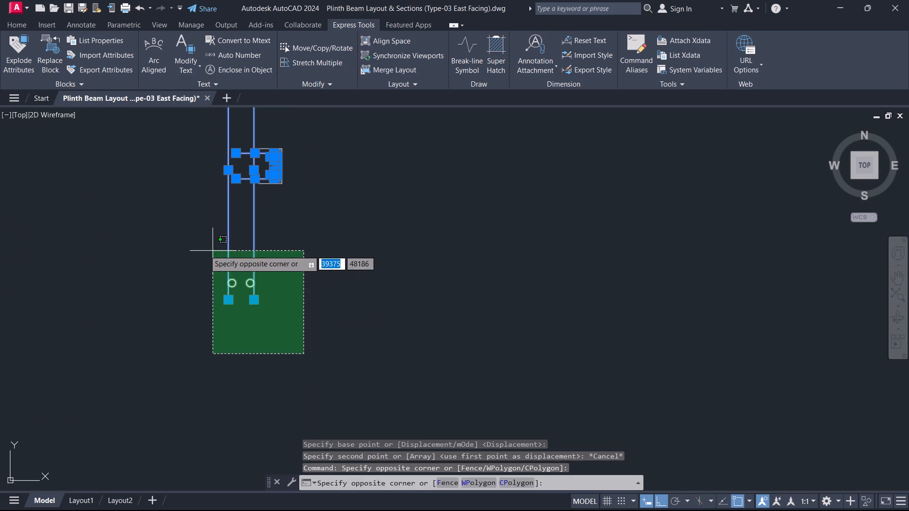
pyautogui.click(187, 250)
pyautogui.scroll(-2, 312, 271)
pyautogui.moveTo(321, 271); pyautogui.dragTo(382, 463, button='middle')
pyautogui.scroll(2, 388, 408)
pyautogui.moveTo(383, 404); pyautogui.dragTo(479, 399, button='middle')
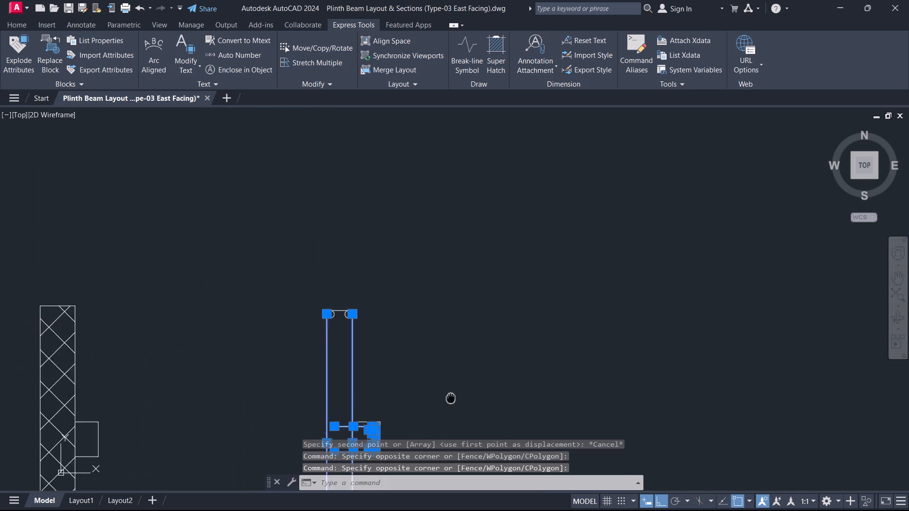
pyautogui.moveTo(479, 399); pyautogui.dragTo(489, 397, button='middle')
pyautogui.click(471, 378)
pyautogui.click(347, 253)
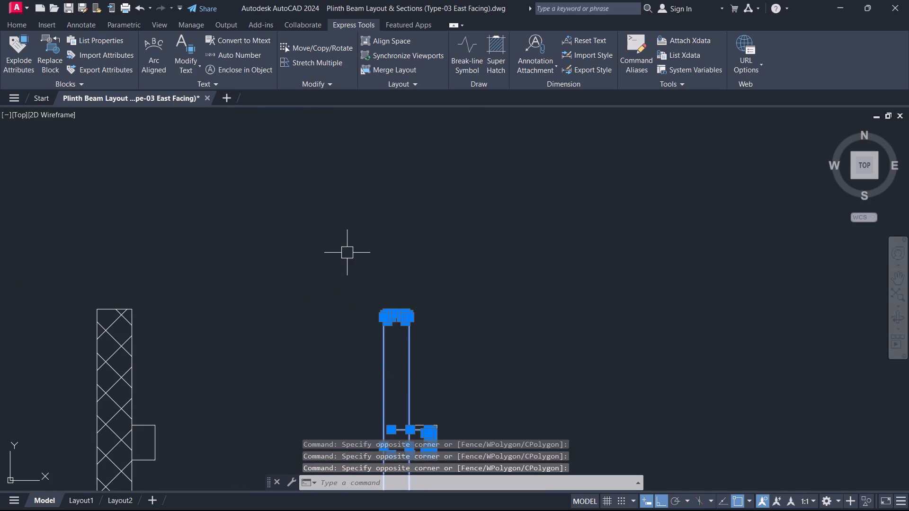
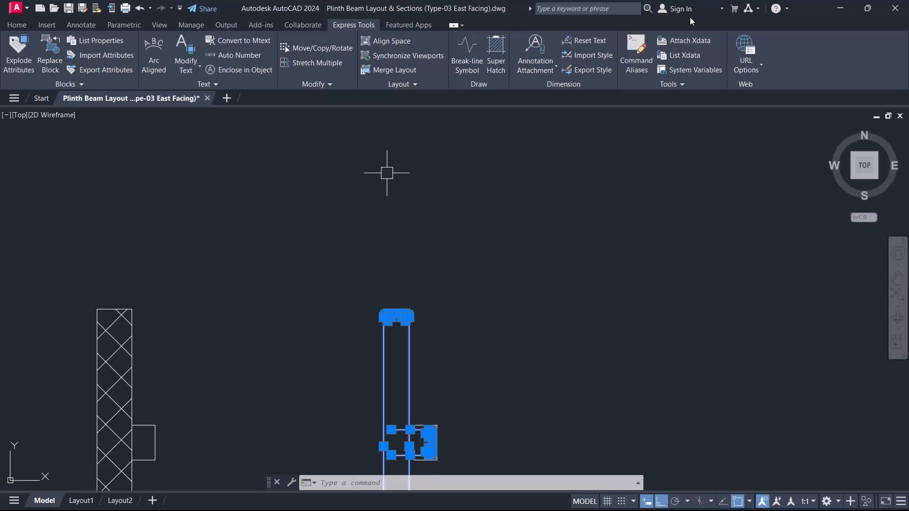
# Copy the selected reinforcement onto the hatched vertical member, matching the upper outer corners of the two projections.
pyautogui.scroll(1, 429, 435)
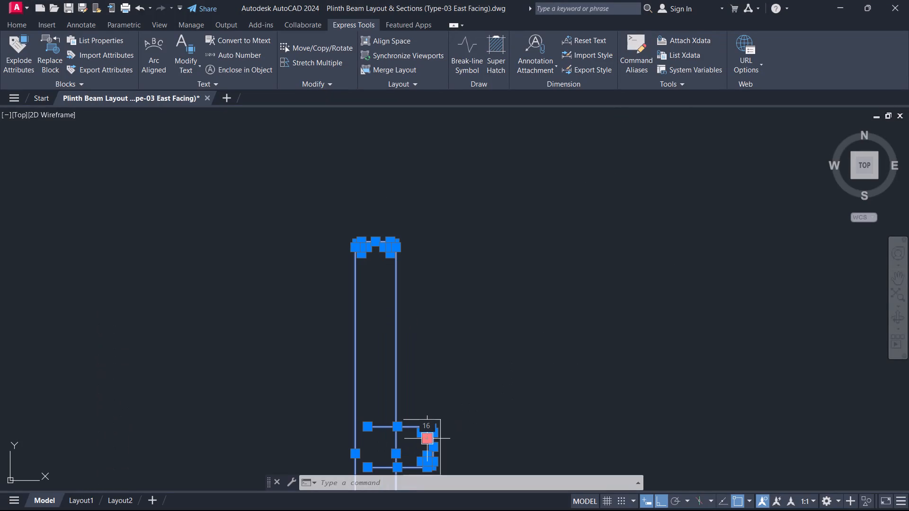
pyautogui.press('c')
pyautogui.press('o')
pyautogui.press('space')
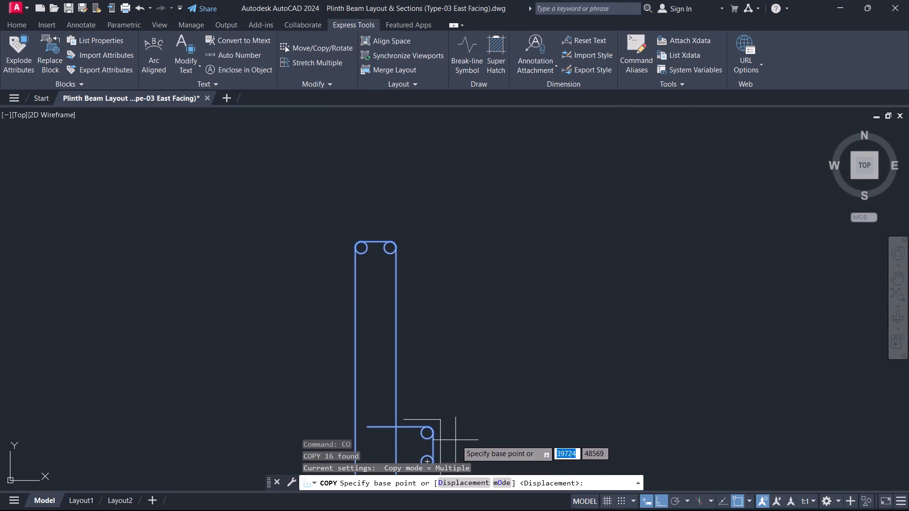
pyautogui.scroll(2, 455, 438)
pyautogui.click(427, 401)
pyautogui.scroll(-5, 324, 428)
pyautogui.moveTo(308, 431); pyautogui.dragTo(639, 353, button='middle')
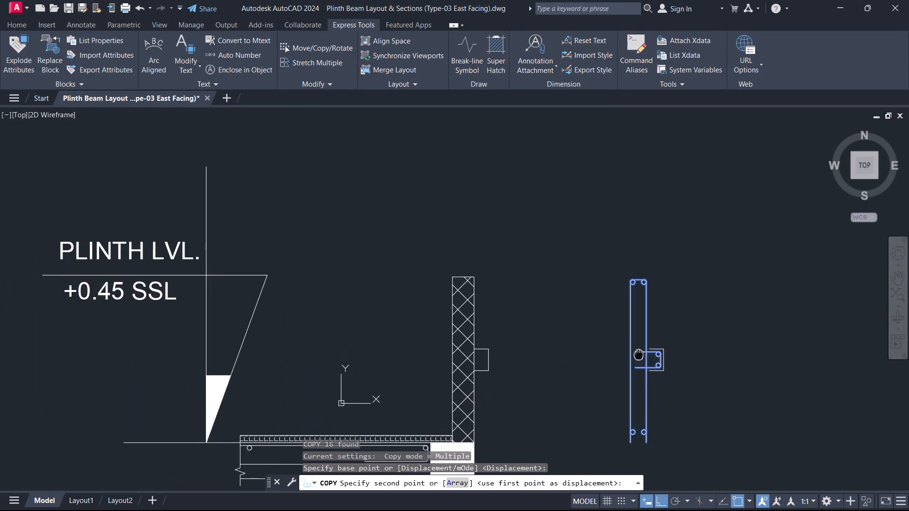
pyautogui.scroll(3, 446, 320)
pyautogui.scroll(1, 635, 430)
pyautogui.moveTo(639, 437); pyautogui.dragTo(618, 348, button='middle')
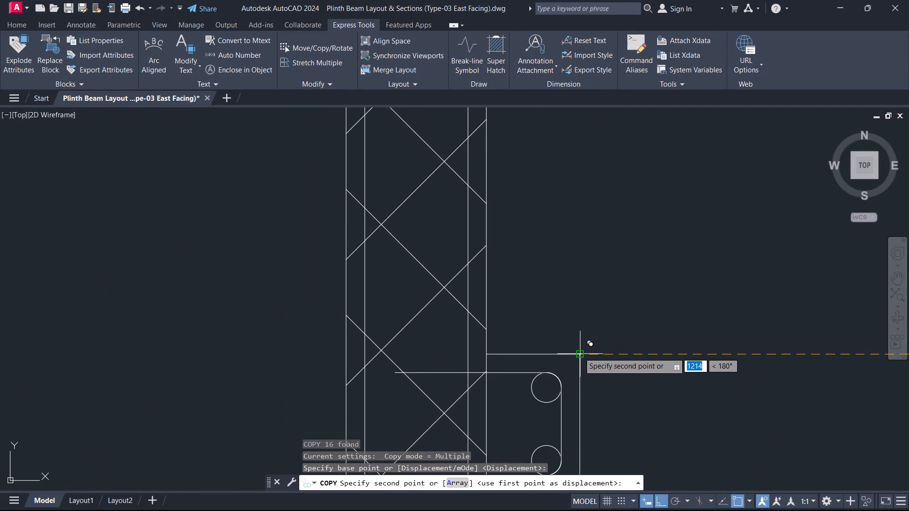
pyautogui.click(579, 352)
pyautogui.press('Escape')
# Hatch the two reinforcement bars at the top of the vertical member with the SOLID pattern.
pyautogui.scroll(-3, 500, 429)
pyautogui.moveTo(576, 410); pyautogui.dragTo(587, 381, button='middle')
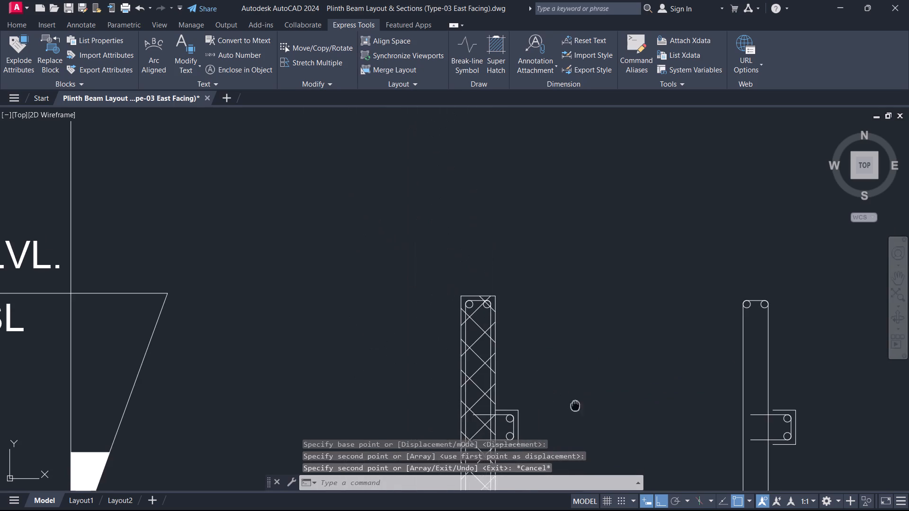
pyautogui.moveTo(587, 381); pyautogui.dragTo(611, 278, button='middle')
pyautogui.scroll(-1, 611, 278)
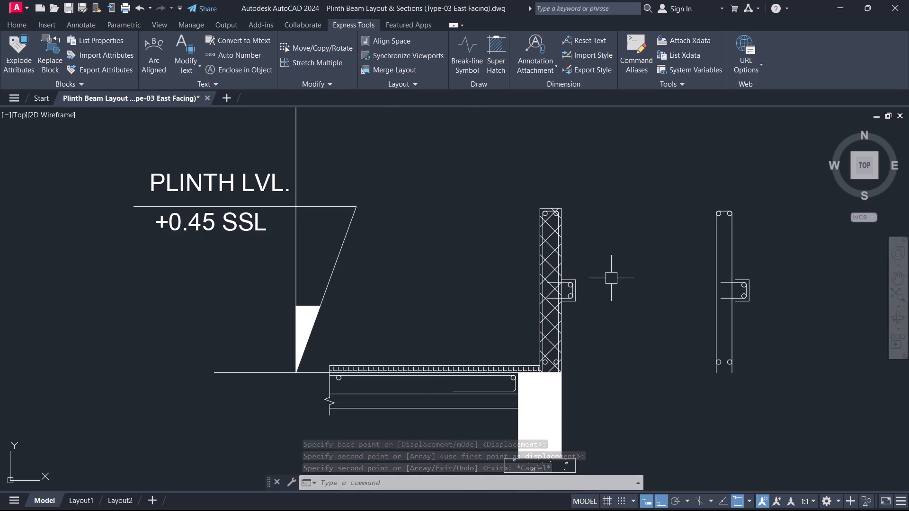
pyautogui.scroll(1, 567, 303)
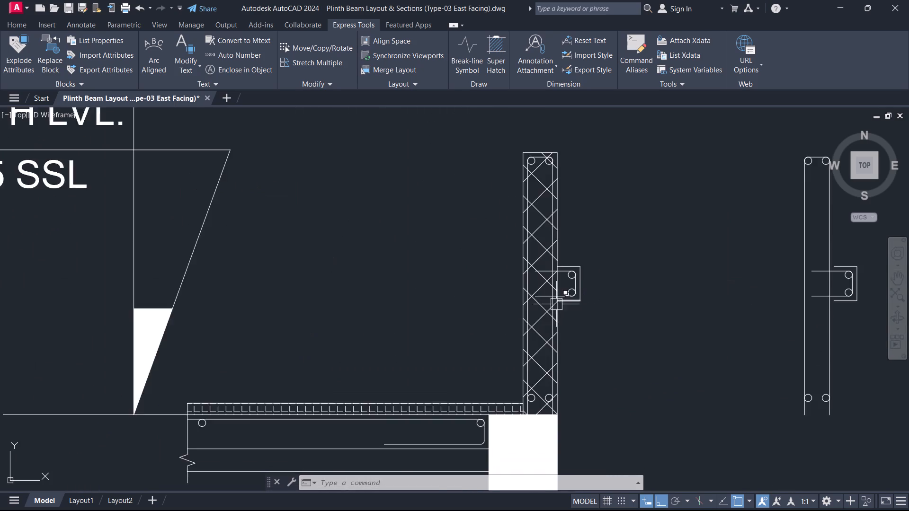
pyautogui.scroll(2, 556, 304)
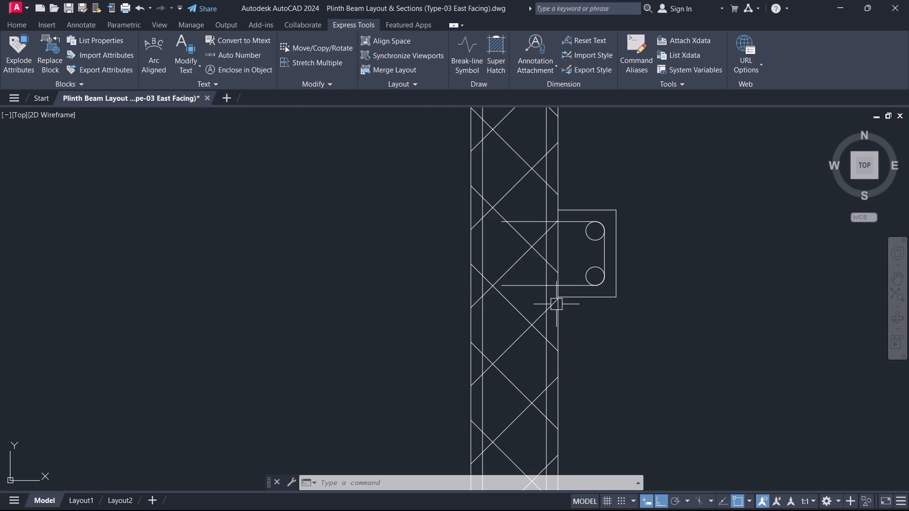
pyautogui.scroll(-2, 326, 295)
pyautogui.scroll(1, 350, 176)
pyautogui.scroll(2, 409, 151)
pyautogui.scroll(2, 450, 136)
pyautogui.scroll(2, 468, 185)
pyautogui.scroll(-3, 469, 185)
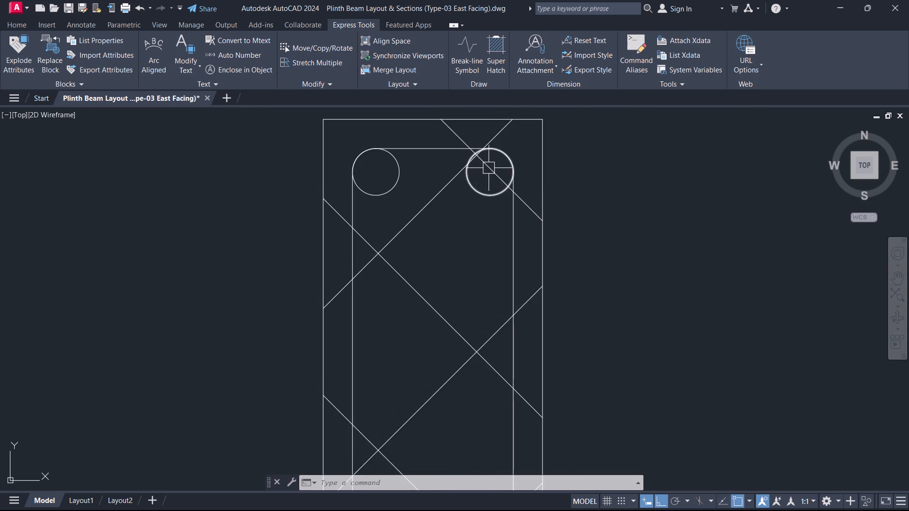
pyautogui.scroll(1, 489, 167)
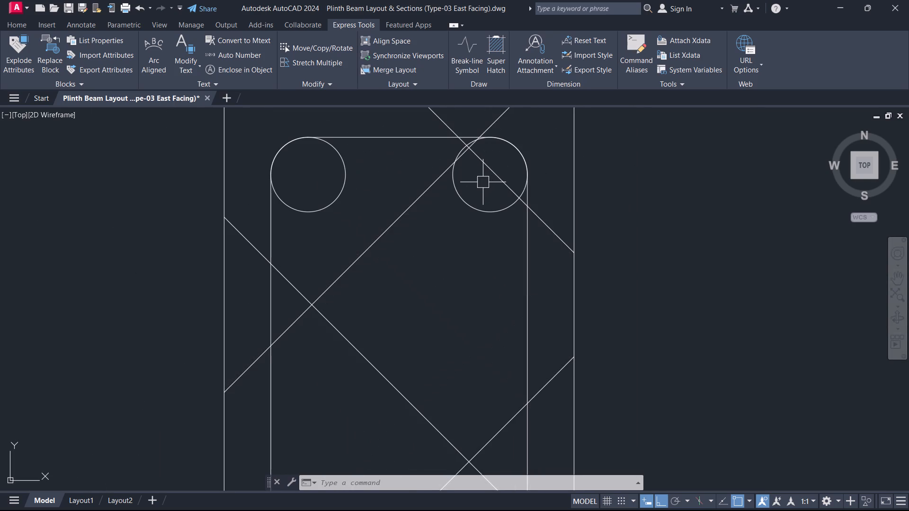
pyautogui.write('H')
pyautogui.press('space')
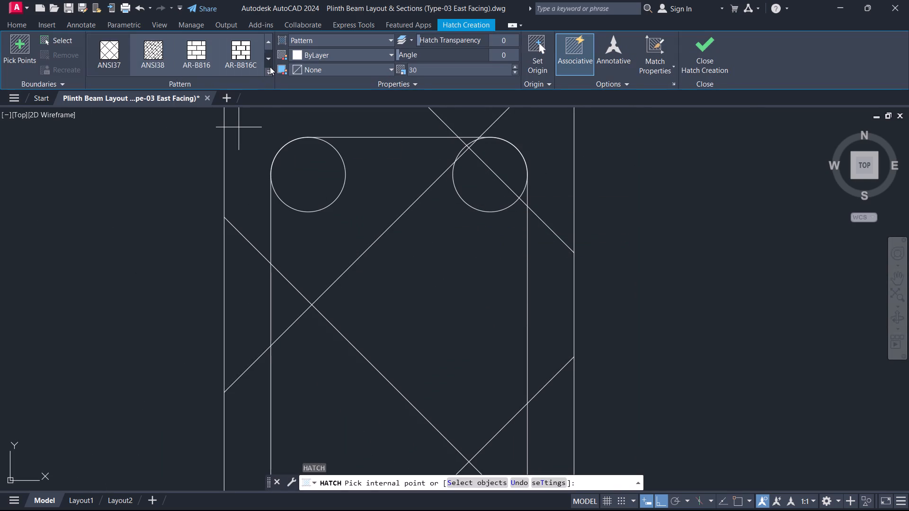
pyautogui.click(272, 67)
pyautogui.click(270, 70)
pyautogui.scroll(11, 253, 76)
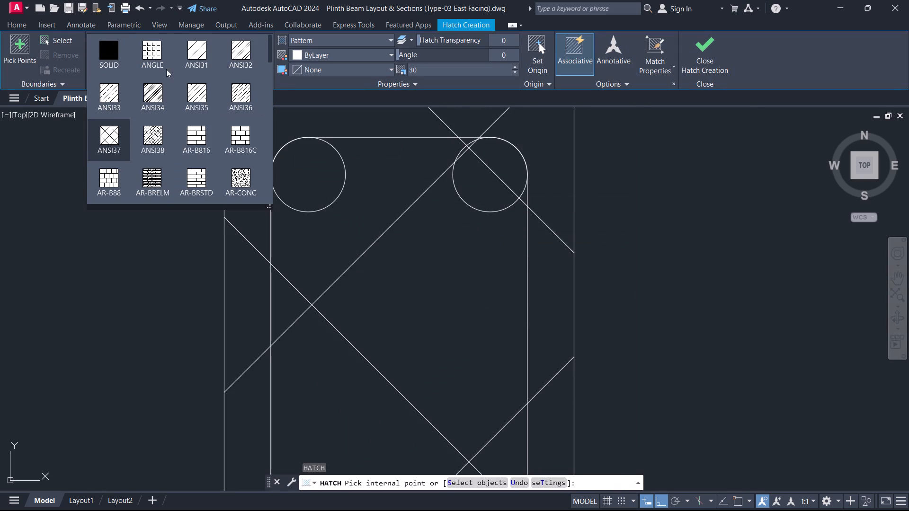
pyautogui.click(111, 47)
pyautogui.click(303, 168)
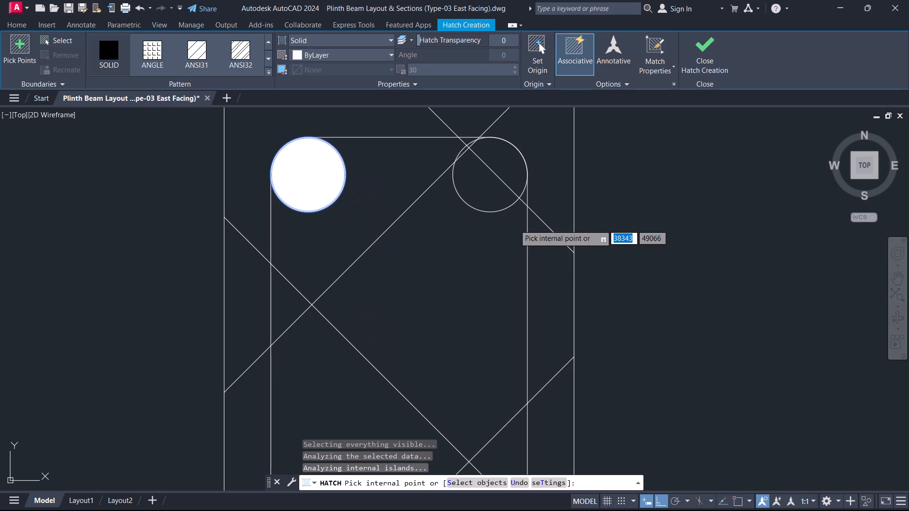
pyautogui.click(488, 200)
# Add solid fill to the two reinforcement bars inside the vertical member's side projection.
pyautogui.scroll(-2, 470, 300)
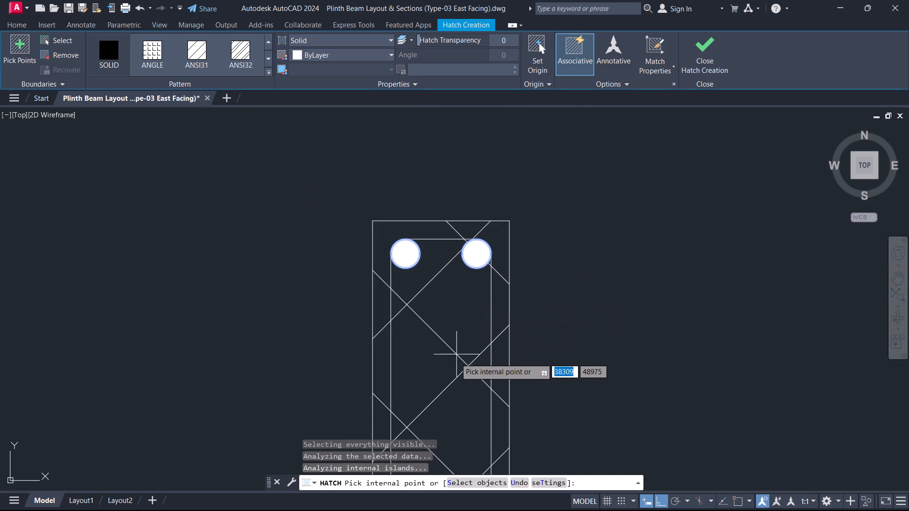
pyautogui.scroll(-2, 454, 363)
pyautogui.moveTo(443, 441); pyautogui.dragTo(460, 176, button='middle')
pyautogui.scroll(2, 483, 230)
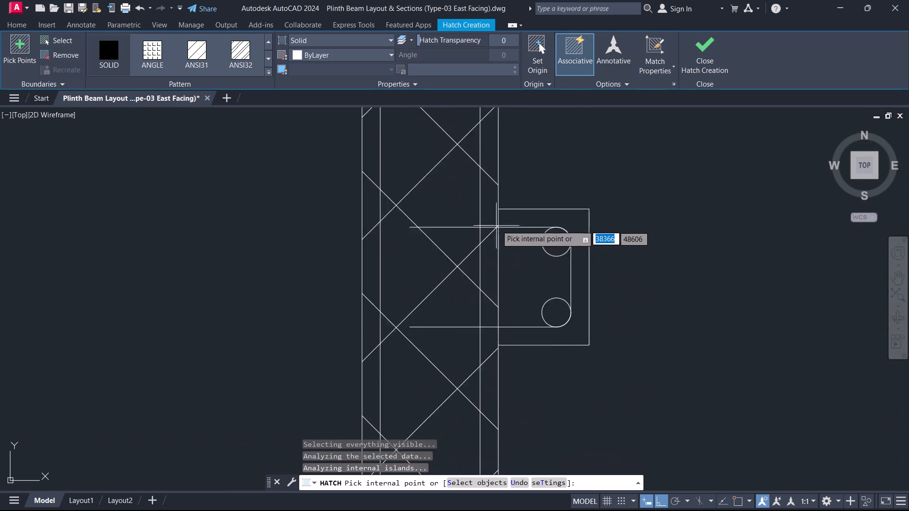
pyautogui.scroll(1, 498, 225)
pyautogui.click(575, 253)
pyautogui.click(584, 367)
# Add solid fill to the two reinforcement bars at the base of the vertical member.
pyautogui.scroll(-5, 536, 390)
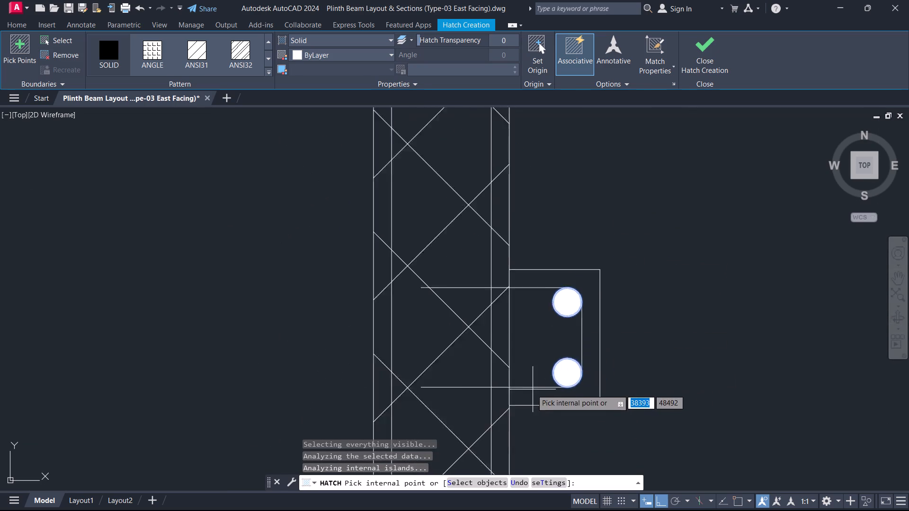
pyautogui.scroll(-1, 531, 389)
pyautogui.moveTo(531, 419); pyautogui.dragTo(547, 156, button='middle')
pyautogui.scroll(3, 499, 279)
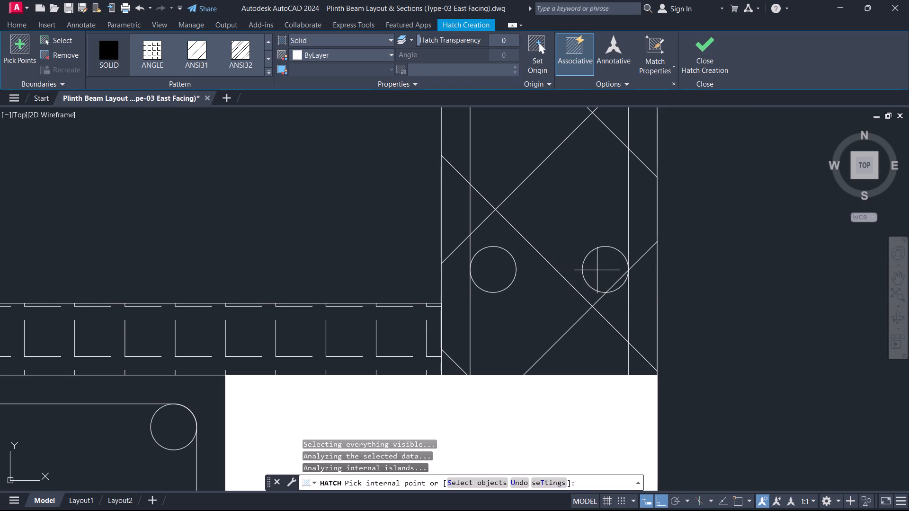
pyautogui.click(597, 270)
pyautogui.click(482, 260)
# Solid-fill the two bars at the ends of the slab reinforcement below the floor layer and finish the hatch.
pyautogui.scroll(-4, 601, 261)
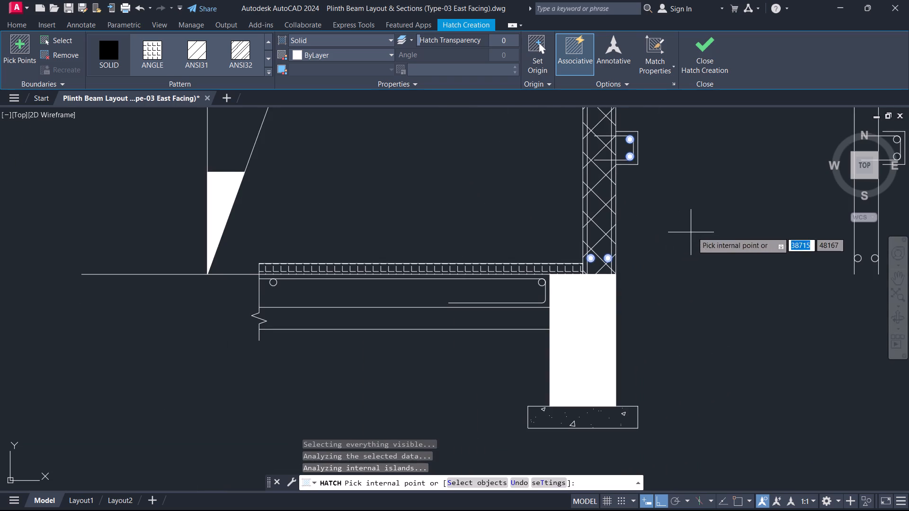
pyautogui.moveTo(692, 232); pyautogui.dragTo(575, 255, button='middle')
pyautogui.scroll(3, 426, 300)
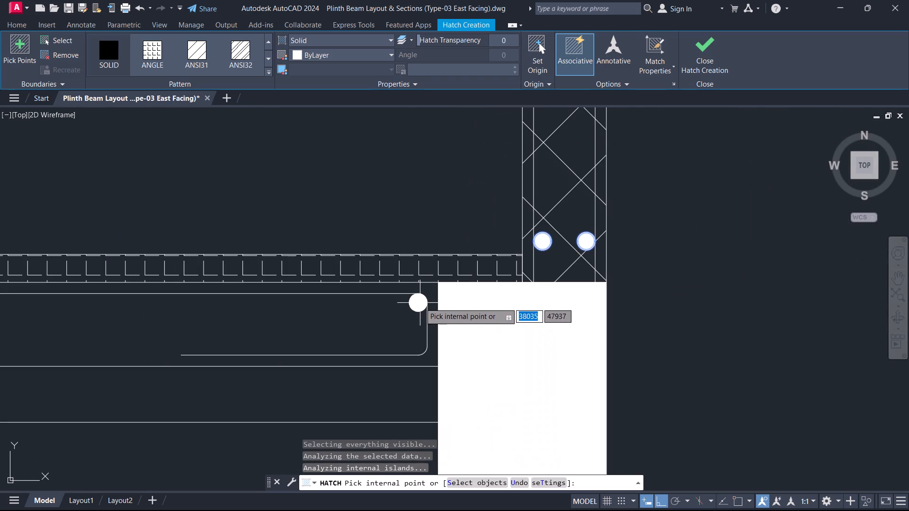
pyautogui.click(420, 303)
pyautogui.scroll(-2, 328, 329)
pyautogui.moveTo(328, 329); pyautogui.dragTo(830, 351, button='middle')
pyautogui.scroll(3, 696, 371)
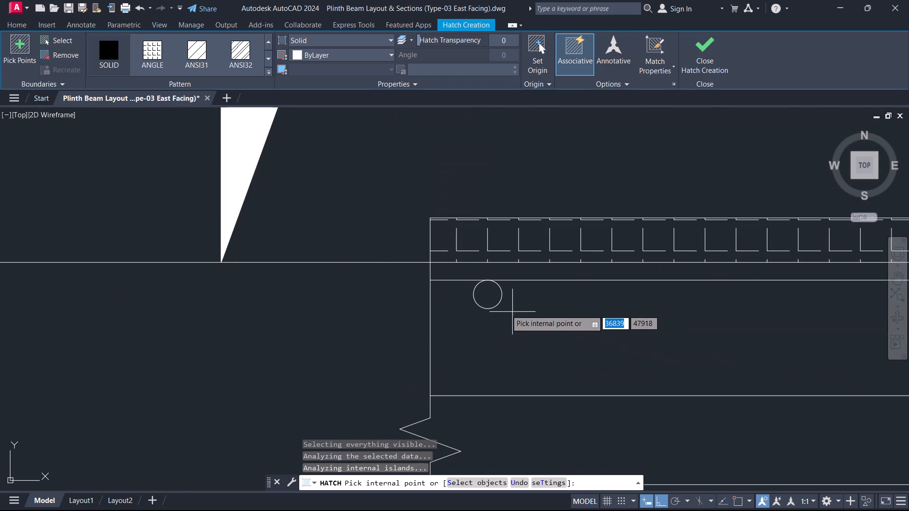
pyautogui.click(492, 306)
pyautogui.scroll(-5, 557, 353)
pyautogui.moveTo(612, 355); pyautogui.dragTo(205, 358, button='middle')
pyautogui.scroll(2, 381, 326)
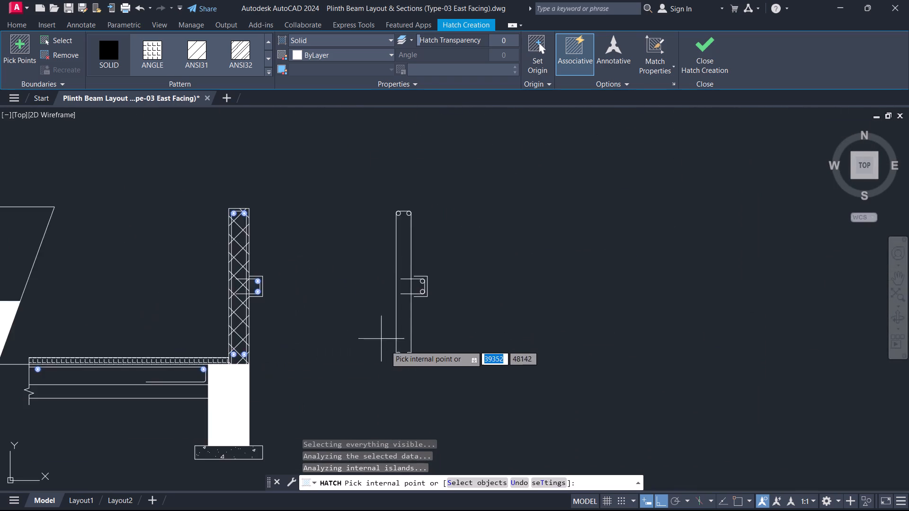
pyautogui.scroll(2, 387, 347)
pyautogui.press('Escape')
# Delete the entire separate reinforcement copy beside the section, including its projection outline.
pyautogui.click(561, 440)
pyautogui.scroll(-2, 421, 307)
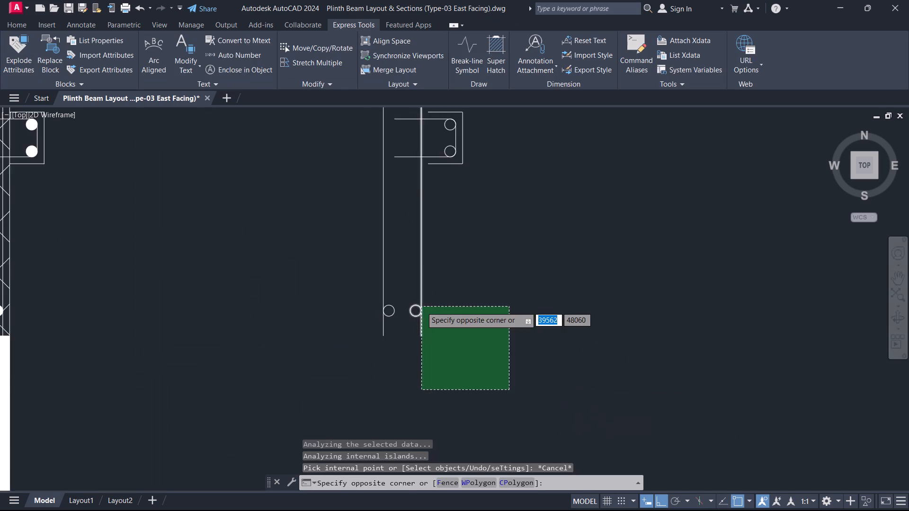
pyautogui.moveTo(421, 307); pyautogui.dragTo(481, 420, button='middle')
pyautogui.click(373, 168)
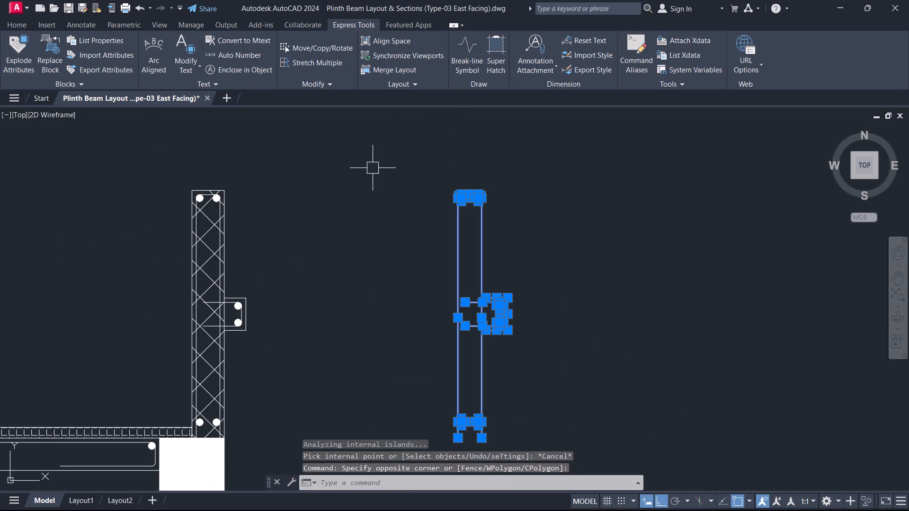
pyautogui.press('Delete')
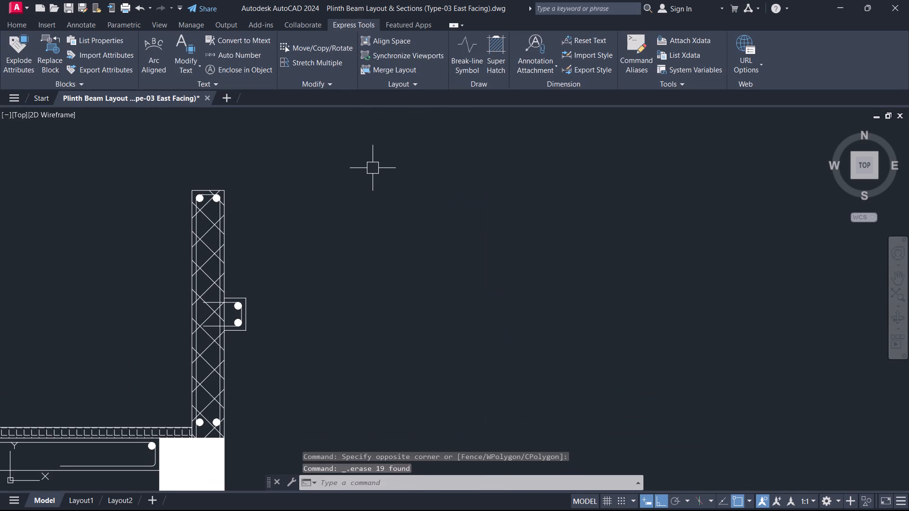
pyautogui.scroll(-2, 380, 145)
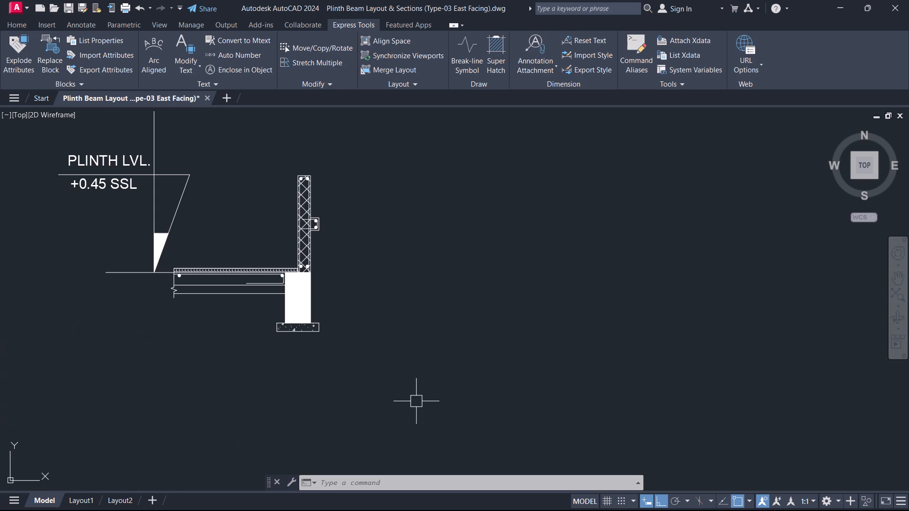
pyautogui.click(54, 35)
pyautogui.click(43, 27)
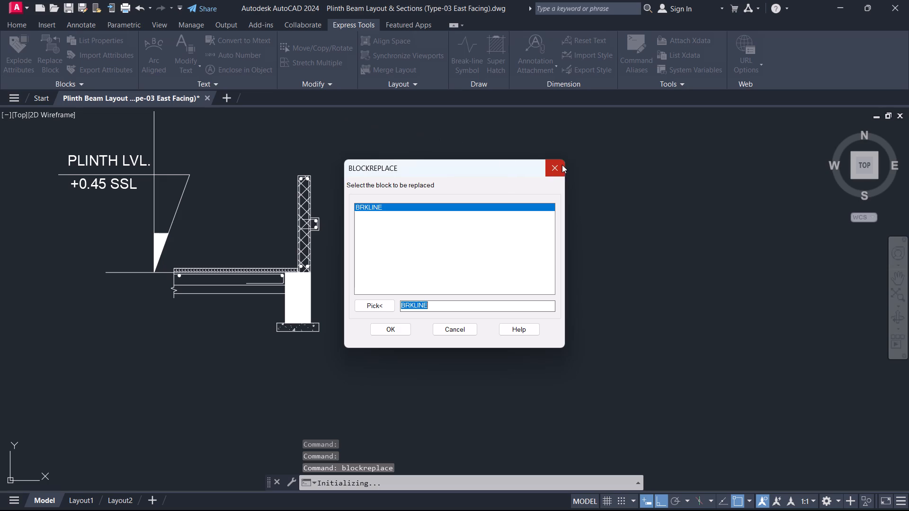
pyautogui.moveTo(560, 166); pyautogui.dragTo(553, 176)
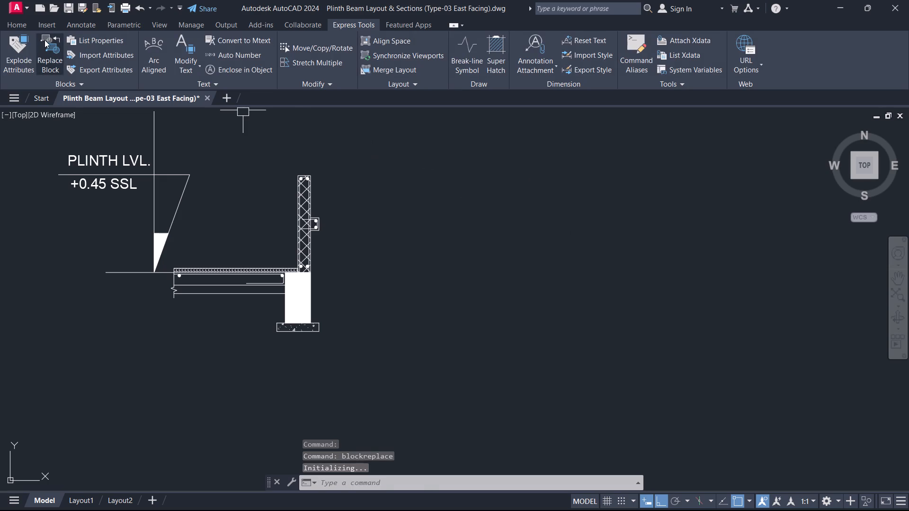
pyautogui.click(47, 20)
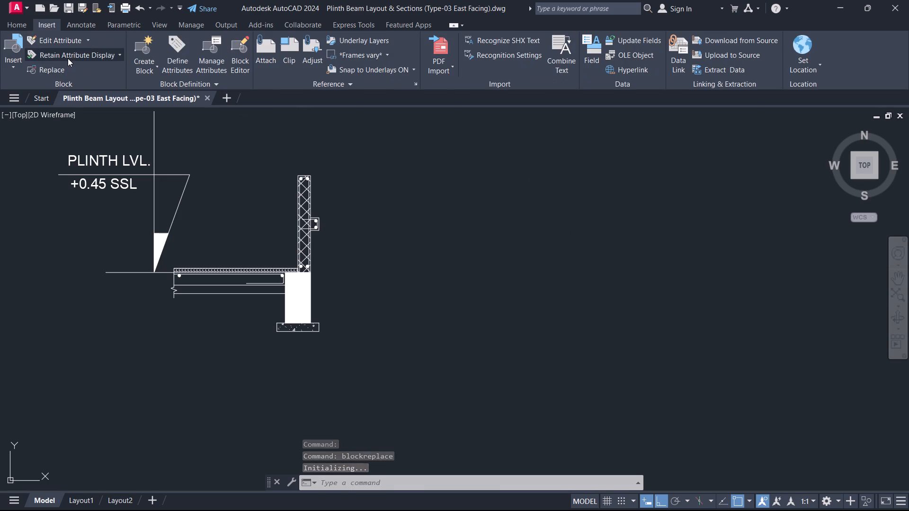
# Add a linear dimension for the width of the side projection, placed just above its upper edge.
pyautogui.click(23, 21)
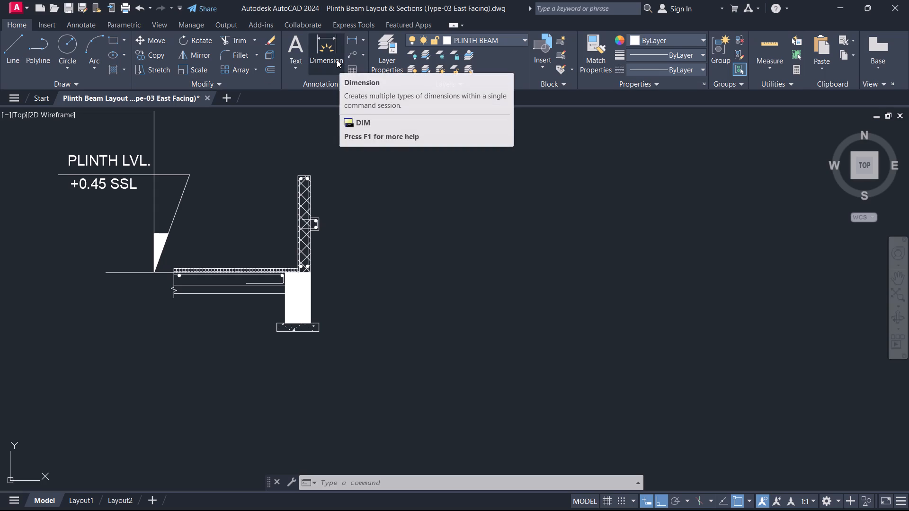
pyautogui.click(352, 38)
pyautogui.scroll(3, 312, 242)
pyautogui.scroll(1, 299, 290)
pyautogui.moveTo(316, 217); pyautogui.dragTo(291, 393, button='middle')
pyautogui.scroll(1, 309, 292)
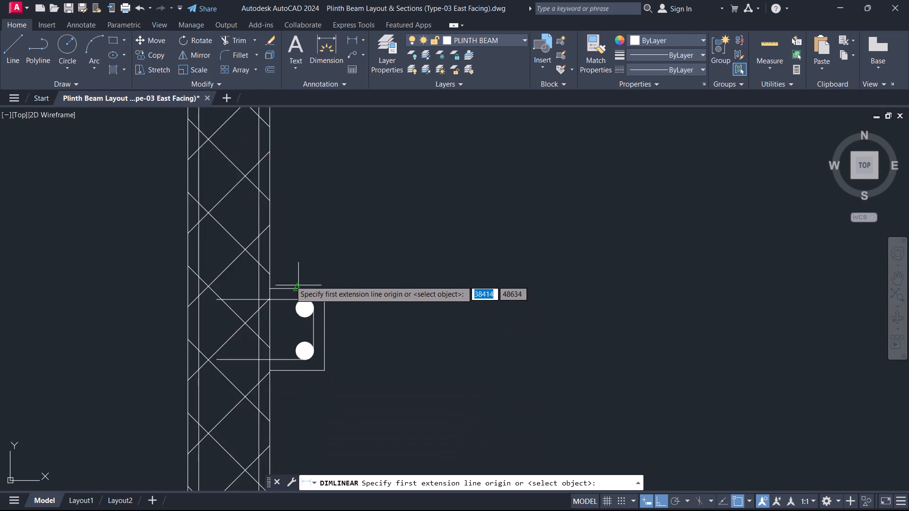
pyautogui.scroll(1, 286, 278)
pyautogui.click(267, 301)
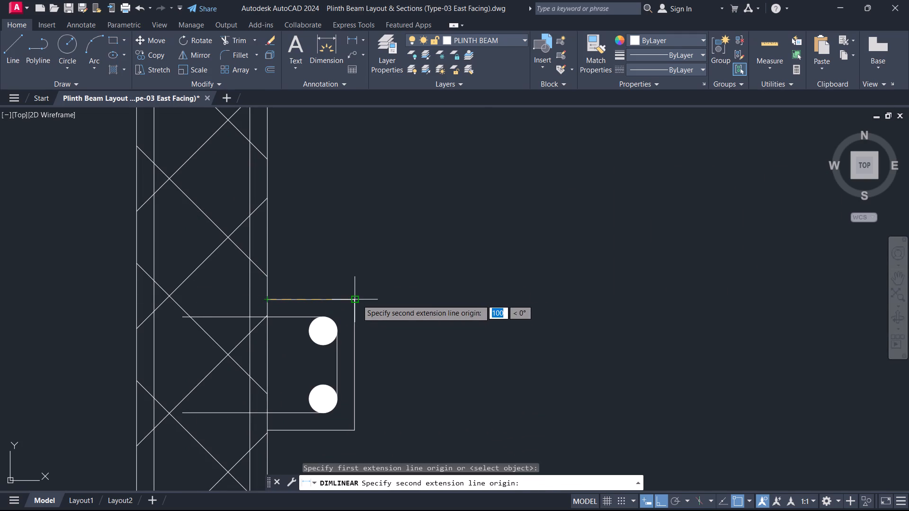
pyautogui.click(357, 300)
pyautogui.scroll(-1, 354, 269)
pyautogui.click(354, 269)
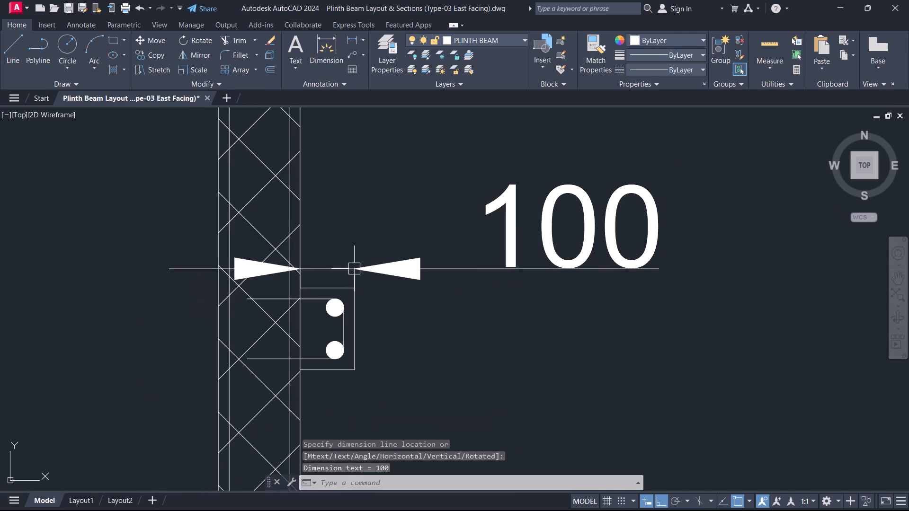
pyautogui.press('Escape')
# Add a linear dimension for the height of the side projection, placed beyond its outer edge.
pyautogui.scroll(-4, 344, 282)
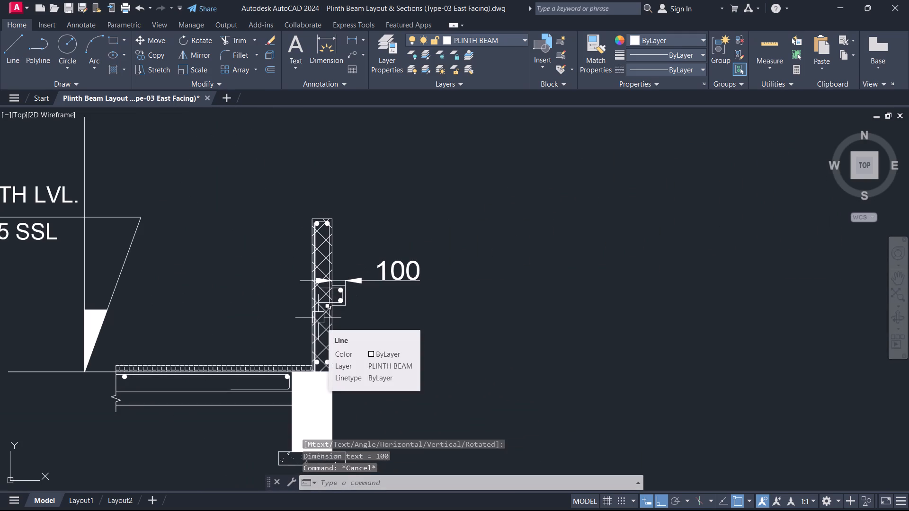
pyautogui.press('space')
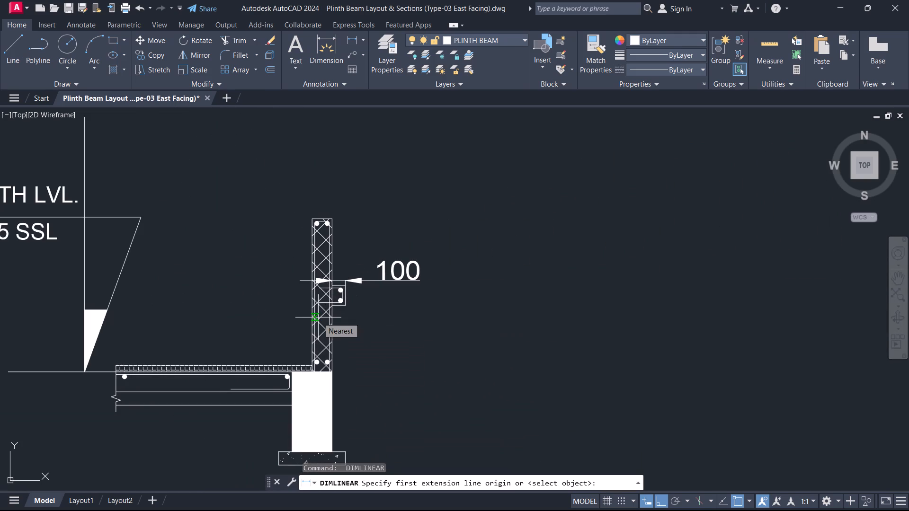
pyautogui.scroll(3, 324, 317)
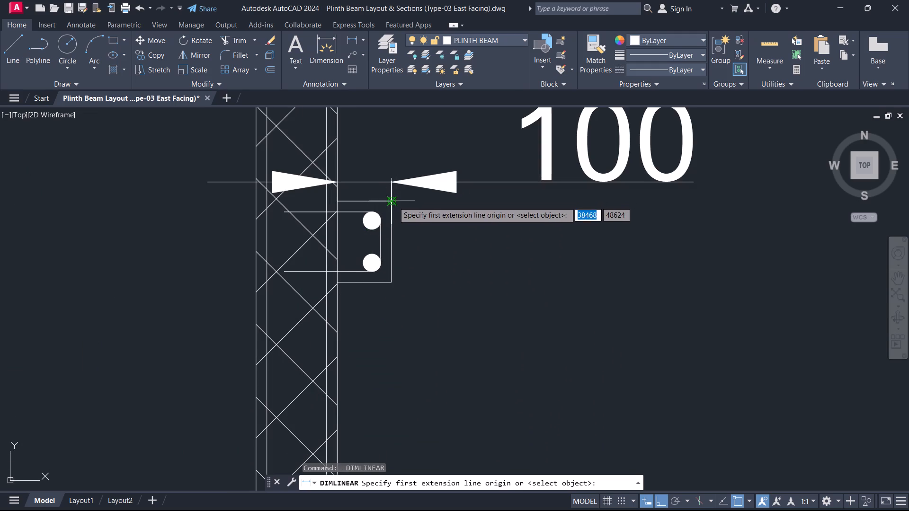
pyautogui.click(393, 202)
pyautogui.click(390, 283)
pyautogui.scroll(-1, 476, 278)
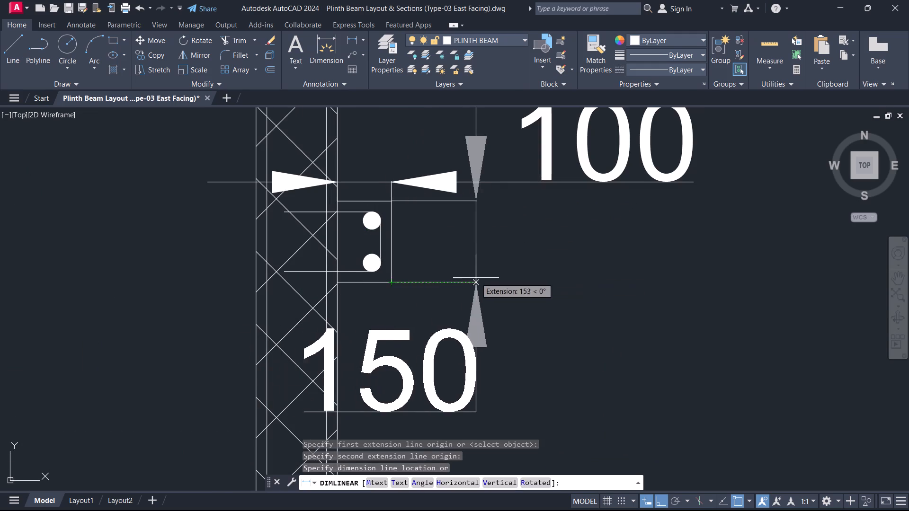
pyautogui.scroll(-1, 476, 278)
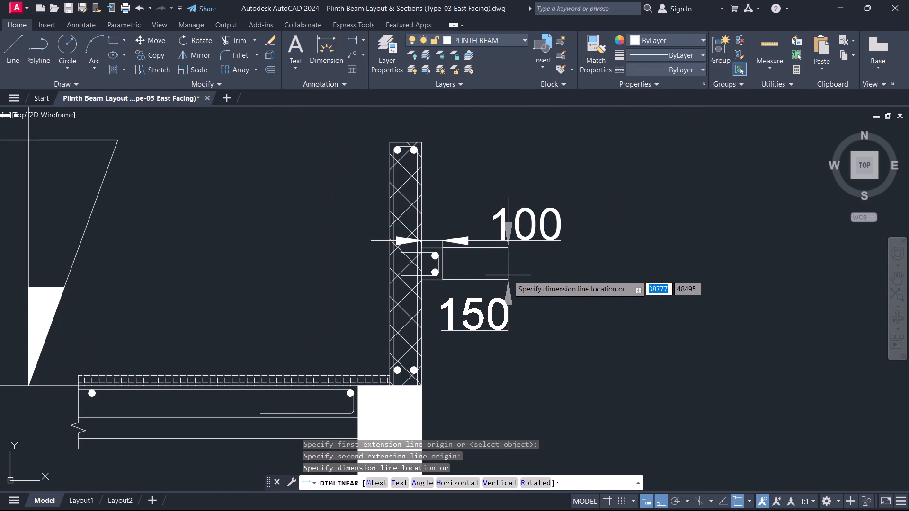
pyautogui.click(508, 275)
pyautogui.press('Escape')
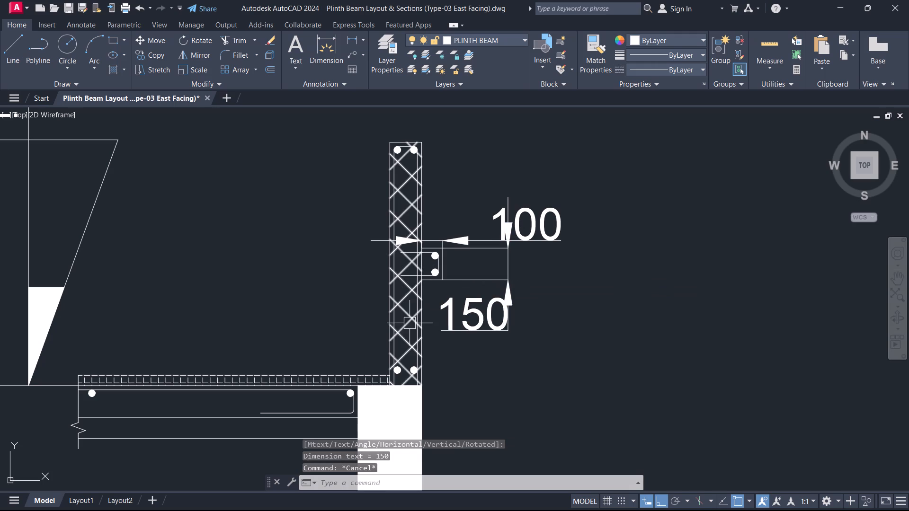
# Copy the PLINTH BEAM label with its leader arrow from the existing section detail to the outer edge of the side projection.
pyautogui.scroll(-3, 324, 418)
pyautogui.moveTo(94, 356); pyautogui.dragTo(201, 344, button='middle')
pyautogui.scroll(-1, 277, 340)
pyautogui.moveTo(47, 348); pyautogui.dragTo(395, 288, button='middle')
pyautogui.scroll(1, 317, 406)
pyautogui.moveTo(325, 403); pyautogui.dragTo(319, 249, button='middle')
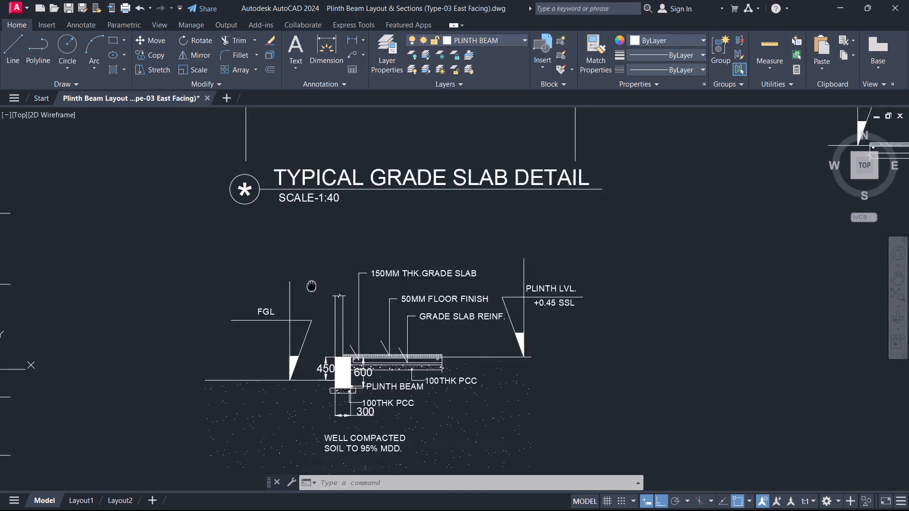
pyautogui.moveTo(319, 249); pyautogui.dragTo(320, 238, button='middle')
pyautogui.scroll(3, 396, 337)
pyautogui.scroll(4, 275, 332)
pyautogui.moveTo(254, 313); pyautogui.dragTo(249, 311)
pyautogui.click(89, 262)
pyautogui.scroll(-3, 202, 261)
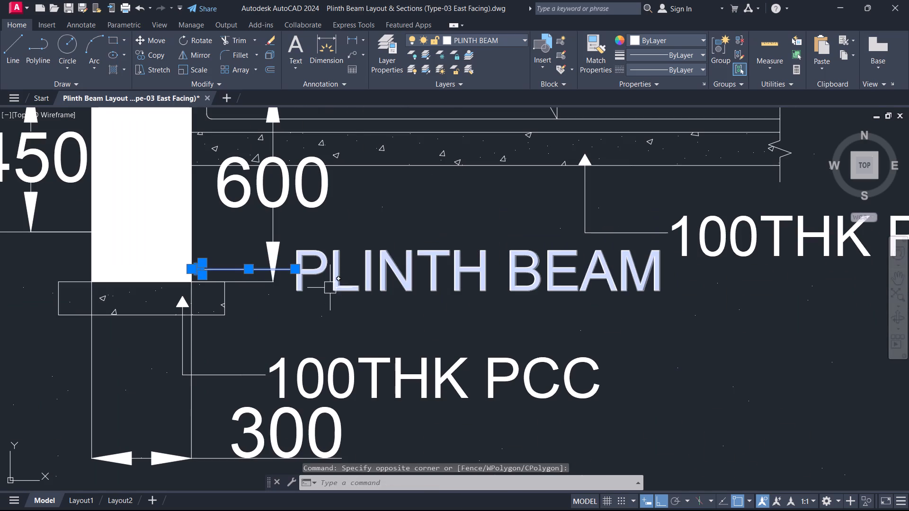
pyautogui.click(335, 286)
pyautogui.write('CO')
pyautogui.press('space')
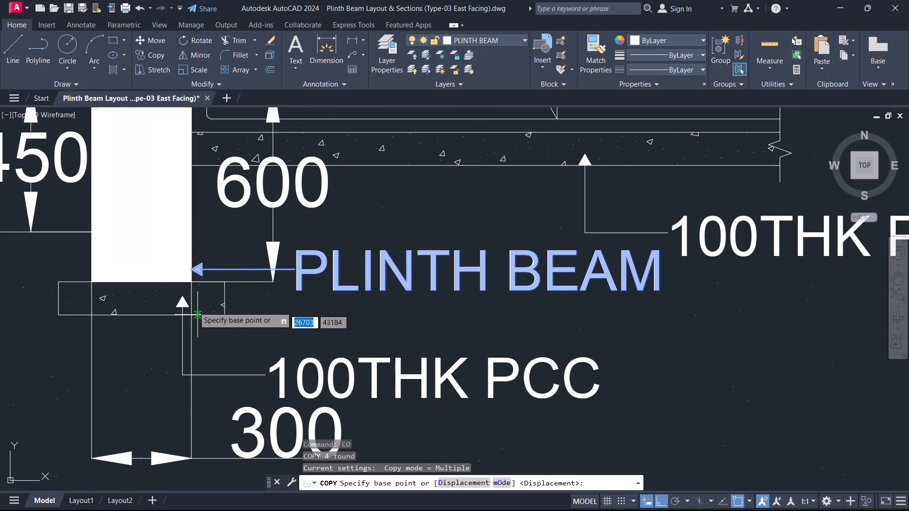
pyautogui.click(187, 267)
pyautogui.scroll(-5, 315, 243)
pyautogui.moveTo(395, 224); pyautogui.dragTo(366, 367, button='middle')
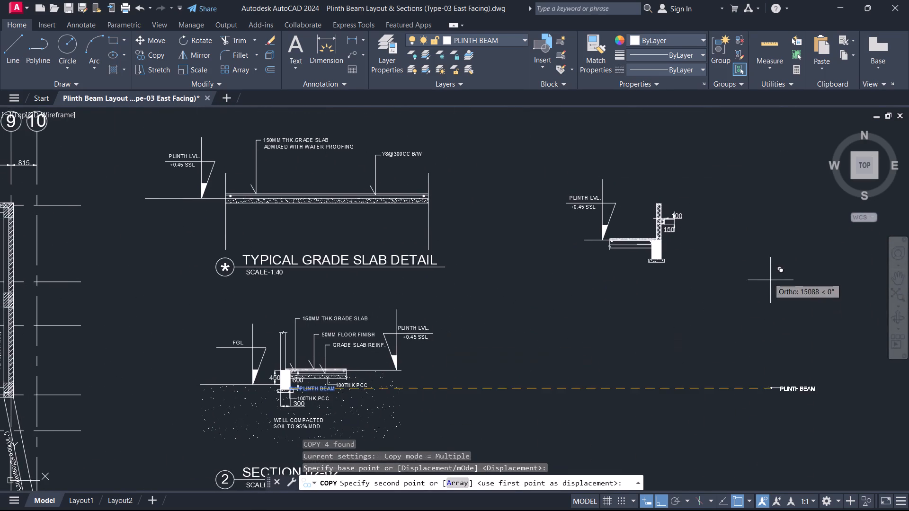
pyautogui.scroll(2, 764, 275)
pyautogui.scroll(2, 539, 189)
pyautogui.moveTo(536, 211); pyautogui.dragTo(322, 420, button='middle')
pyautogui.scroll(2, 395, 309)
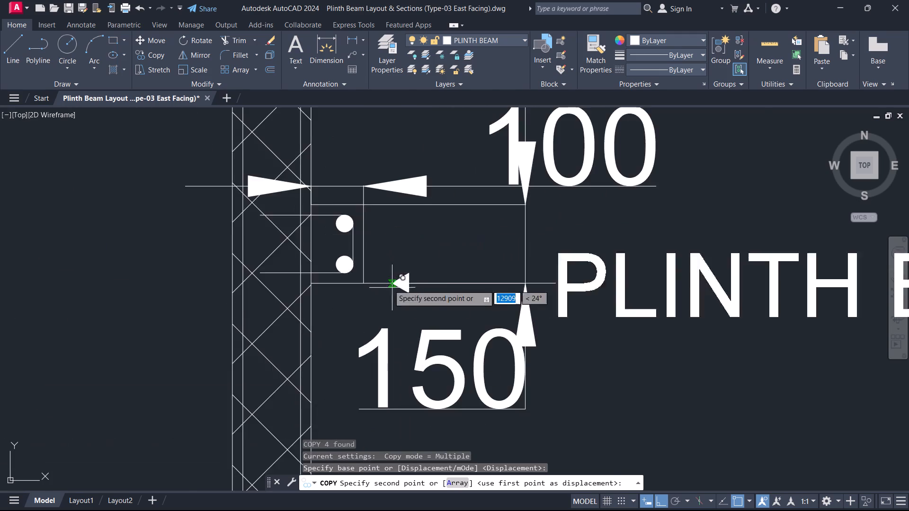
pyautogui.scroll(1, 377, 274)
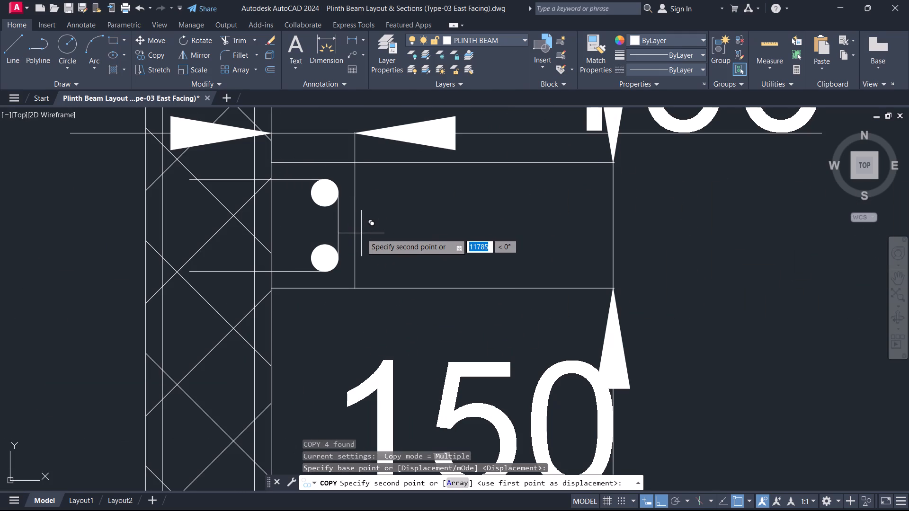
pyautogui.click(356, 228)
pyautogui.press('Escape')
pyautogui.scroll(-4, 455, 255)
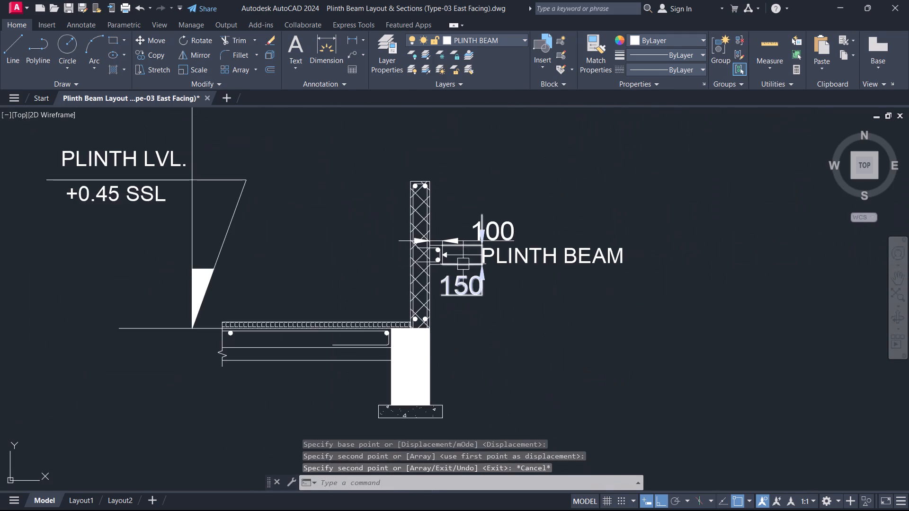
# Change the copied label's text at the side projection to Y8@200CC.
pyautogui.scroll(3, 606, 274)
pyautogui.doubleClick(323, 217)
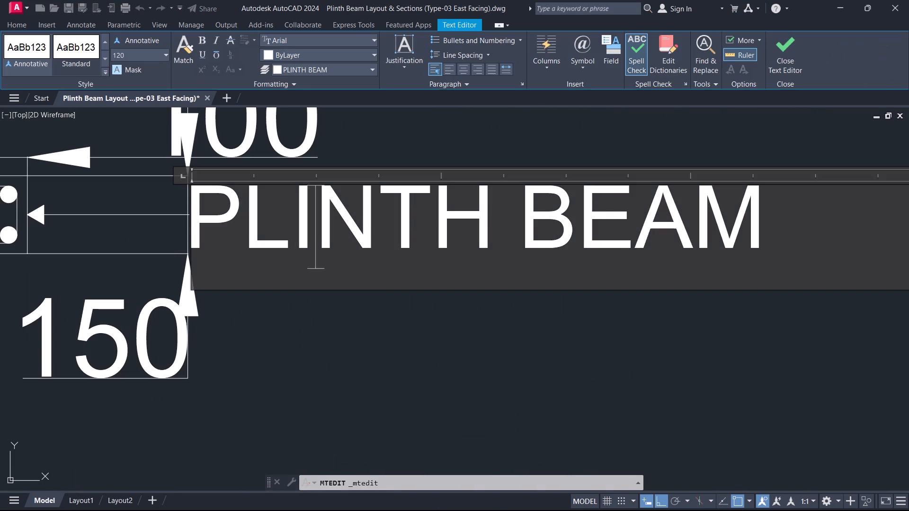
pyautogui.hotkey('ctrl', 'a')
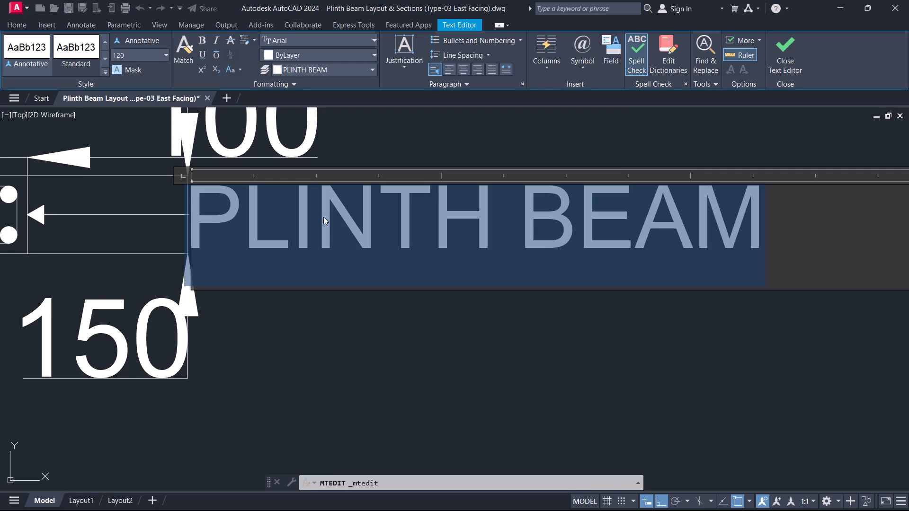
pyautogui.press('y')
pyautogui.press('8')
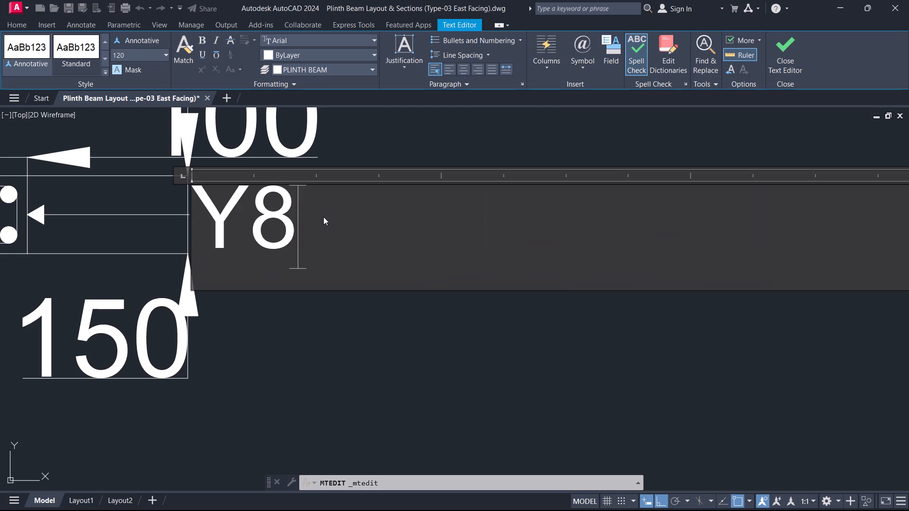
pyautogui.hotkey('shift', '@')
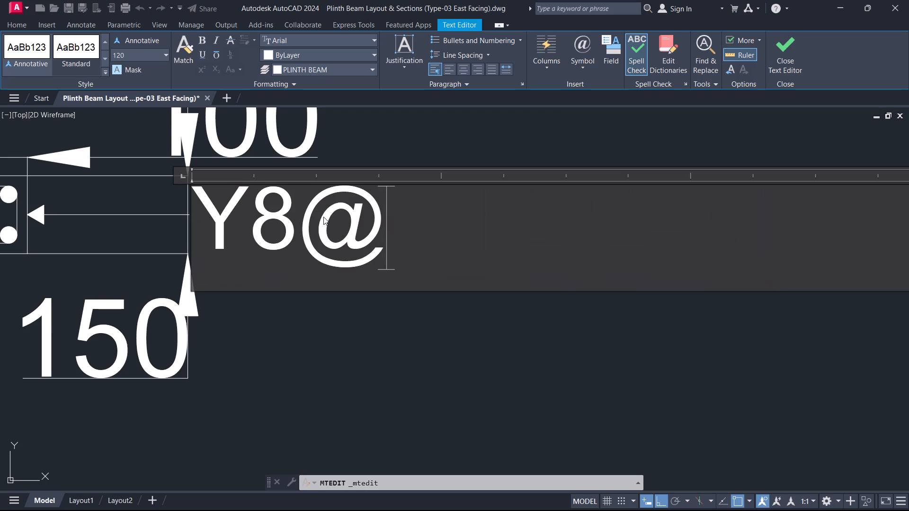
pyautogui.write('200C')
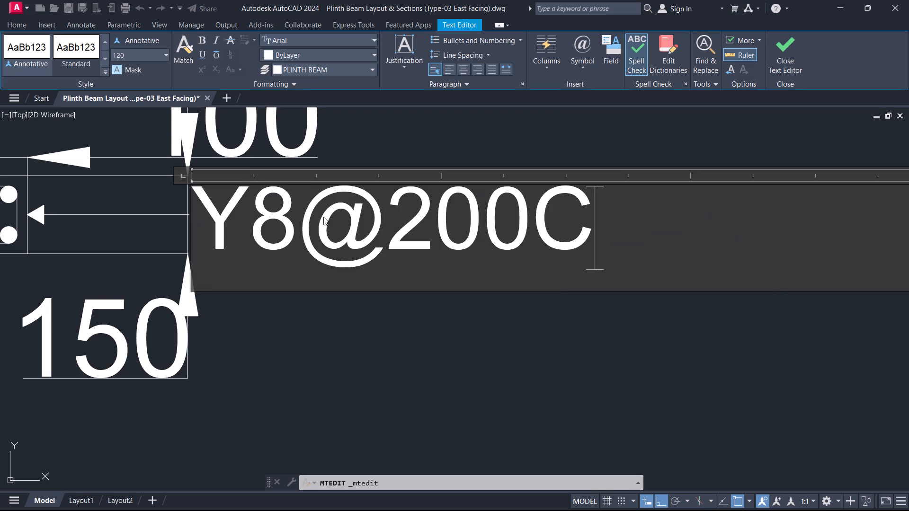
pyautogui.press('c')
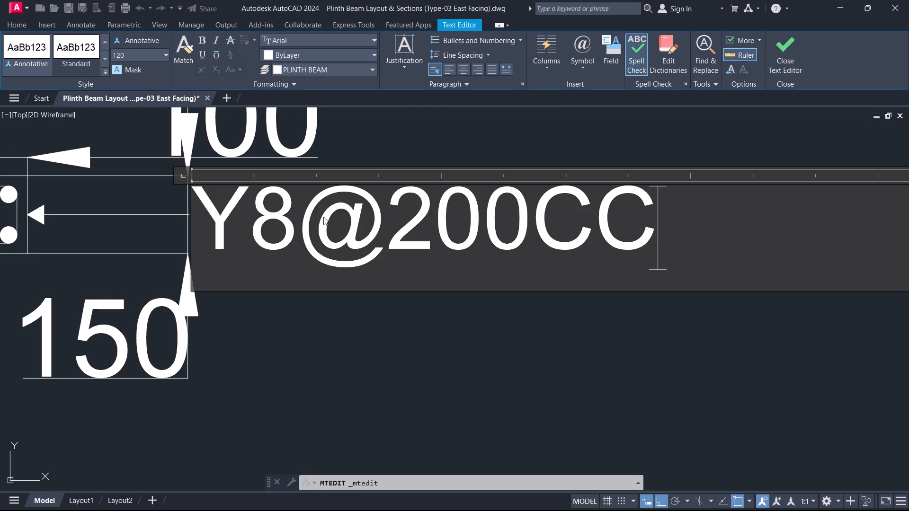
pyautogui.click(795, 53)
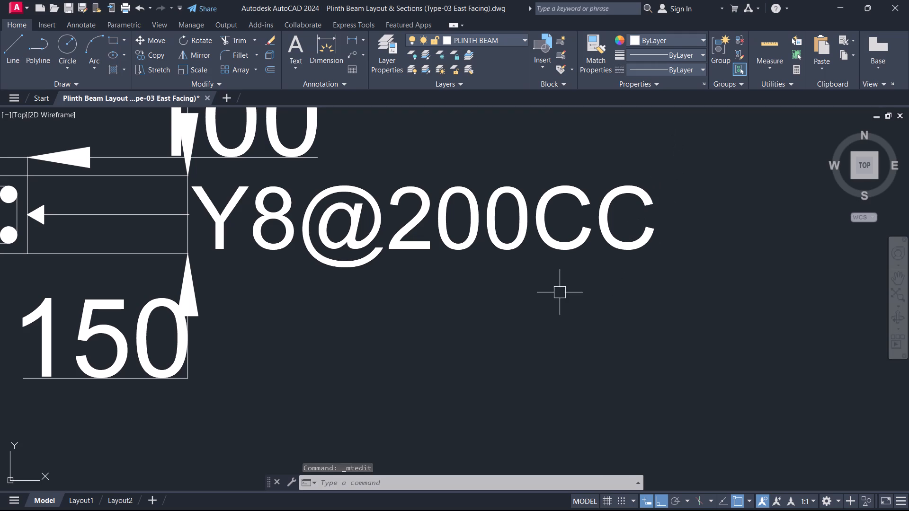
# Stretch the tail of the Y8@200CC leader line outward past the projection's height dimension line.
pyautogui.scroll(-2, 473, 281)
pyautogui.scroll(1, 406, 284)
pyautogui.moveTo(378, 286); pyautogui.dragTo(384, 279, button='middle')
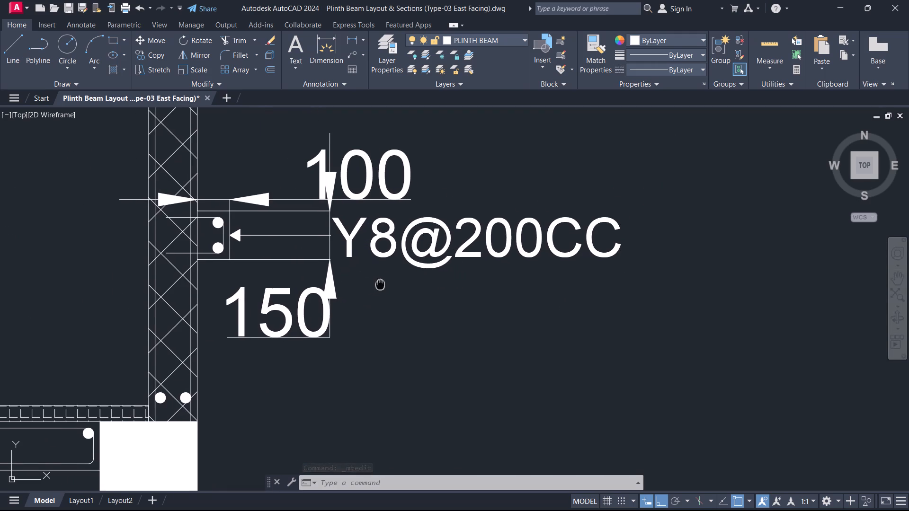
pyautogui.moveTo(384, 279); pyautogui.dragTo(407, 259, button='middle')
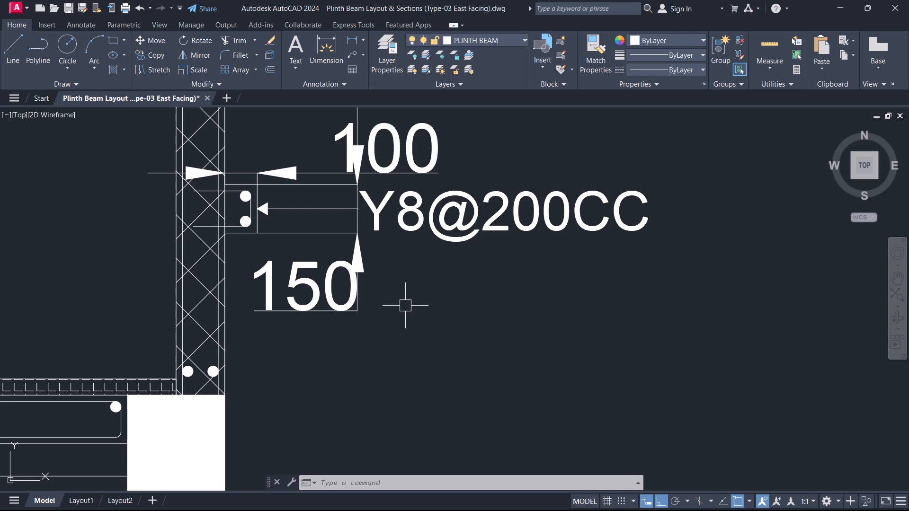
pyautogui.scroll(1, 335, 200)
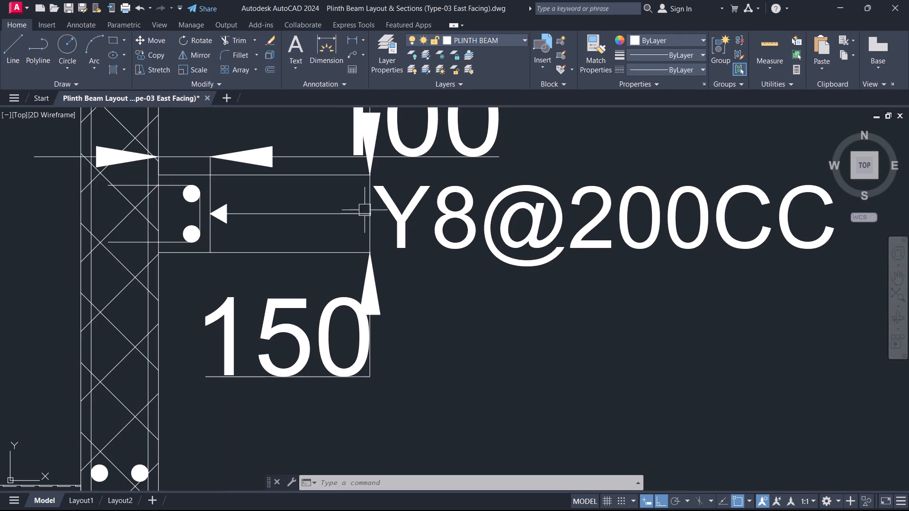
pyautogui.click(350, 213)
pyautogui.click(371, 214)
pyautogui.click(433, 213)
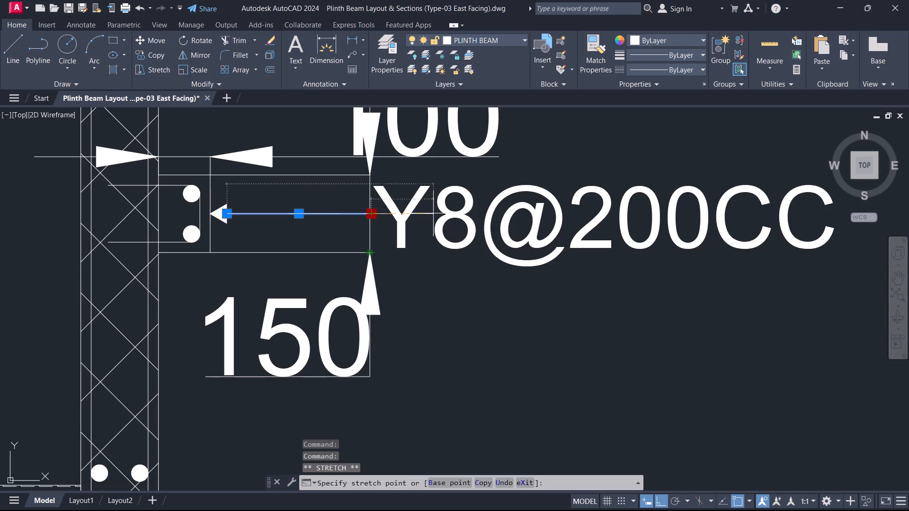
pyautogui.click(490, 223)
pyautogui.press('Escape')
# Move the Y8@200CC text horizontally about 103 units outward to the end of its lengthened leader line.
pyautogui.click(461, 227)
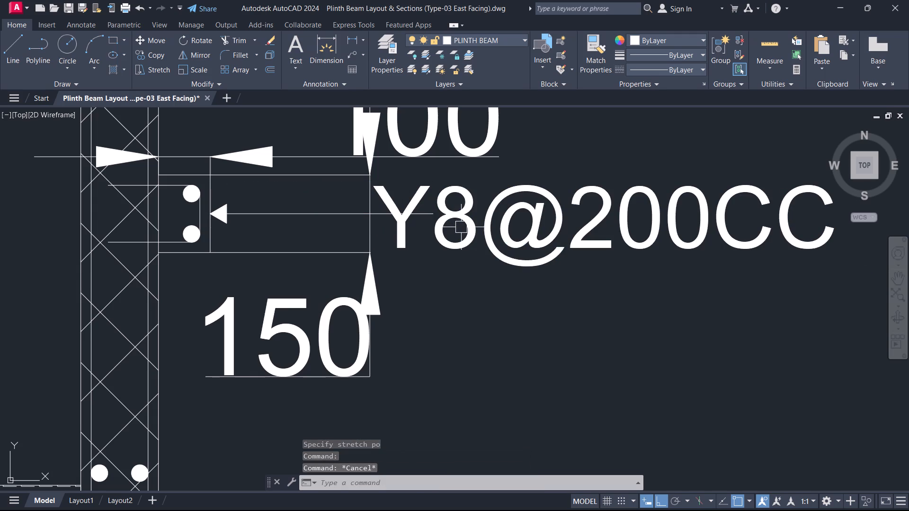
pyautogui.write('M')
pyautogui.press('space')
pyautogui.click(462, 228)
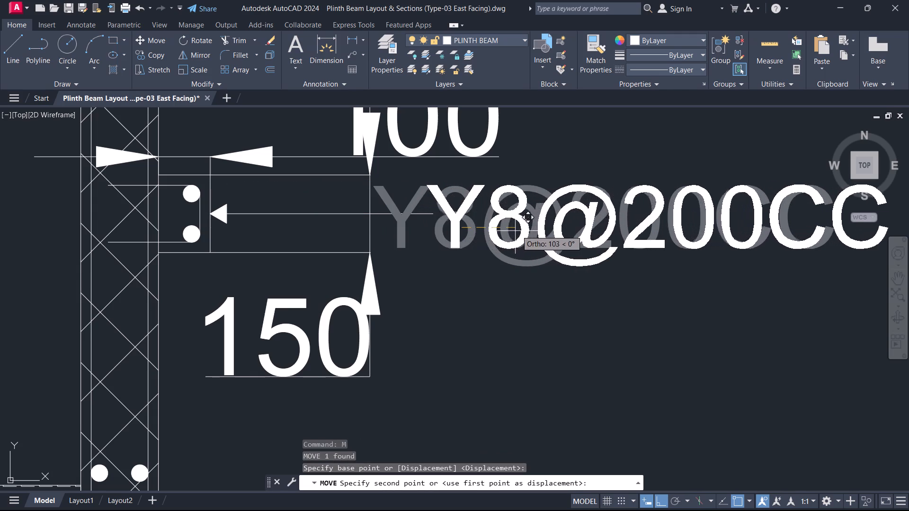
pyautogui.click(517, 230)
pyautogui.press('Escape')
# Copy the Y8@200CC text with its leader line and arrowhead to the vertical member's outer face, just below its top bars.
pyautogui.scroll(-6, 459, 243)
pyautogui.scroll(3, 453, 244)
pyautogui.moveTo(453, 244); pyautogui.dragTo(447, 284, button='middle')
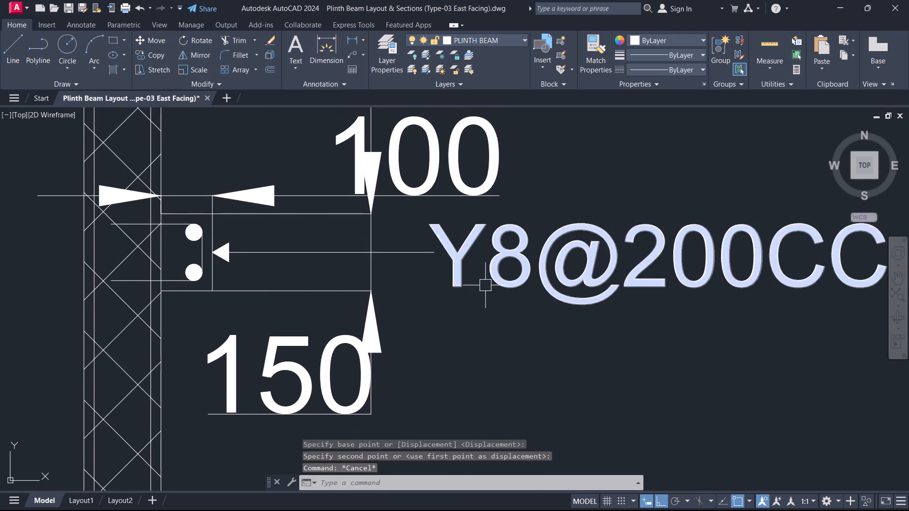
pyautogui.moveTo(494, 290); pyautogui.dragTo(487, 287)
pyautogui.click(444, 264)
pyautogui.click(428, 275)
pyautogui.click(419, 260)
pyautogui.click(407, 249)
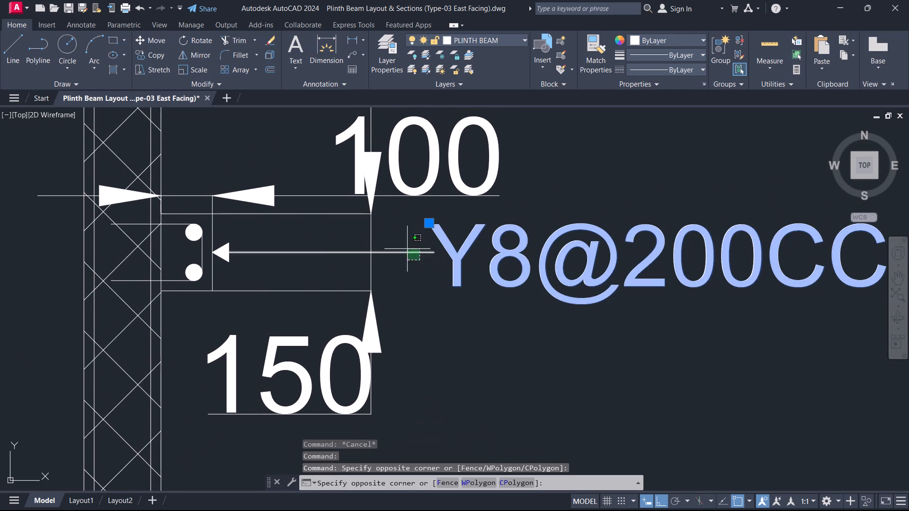
pyautogui.moveTo(255, 269); pyautogui.dragTo(249, 269)
pyautogui.click(225, 245)
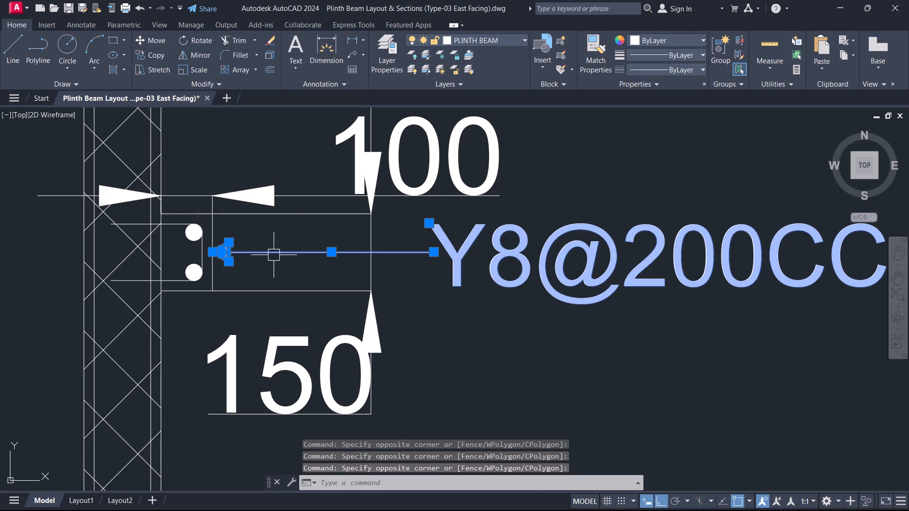
pyautogui.press('c')
pyautogui.press('o')
pyautogui.press('space')
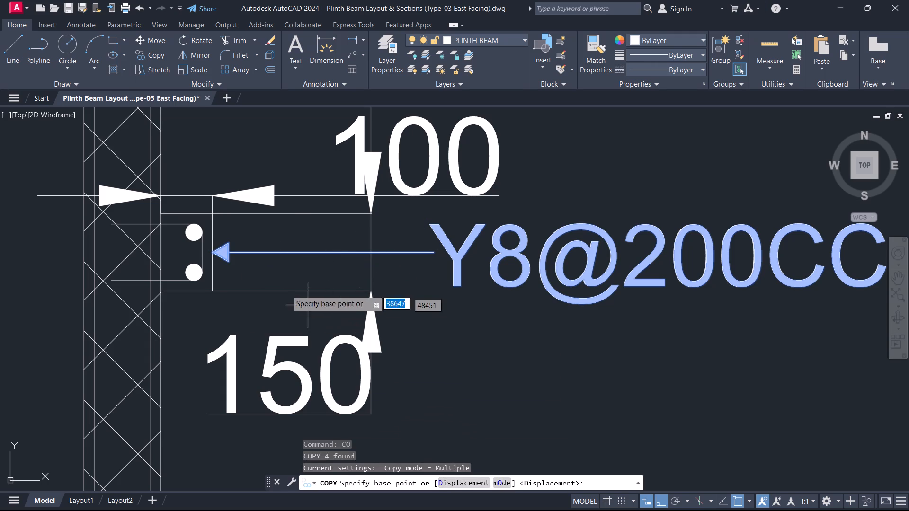
pyautogui.click(212, 249)
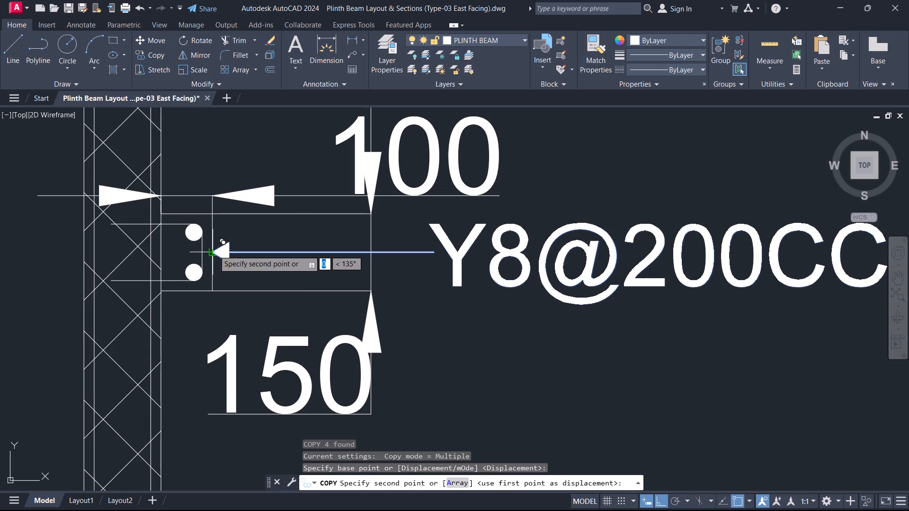
pyautogui.moveTo(214, 250); pyautogui.dragTo(241, 410, button='middle')
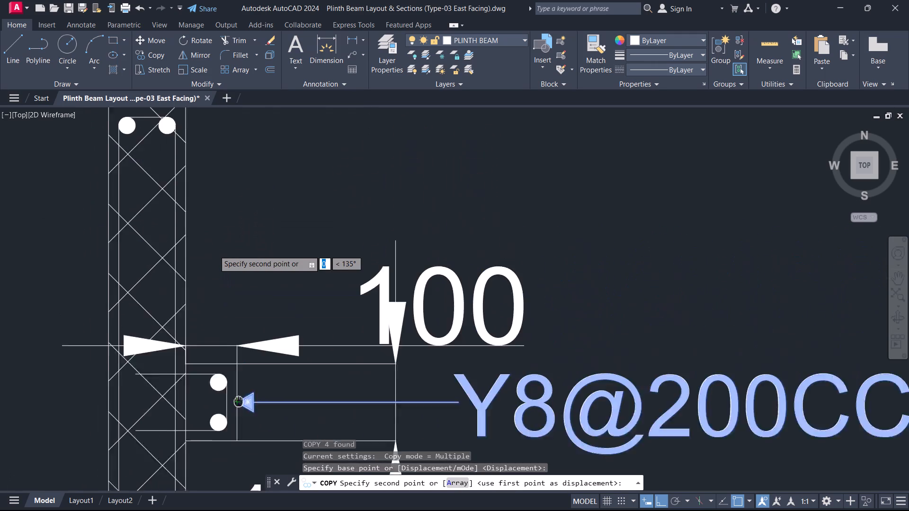
pyautogui.moveTo(241, 410); pyautogui.dragTo(271, 499, button='middle')
pyautogui.click(223, 254)
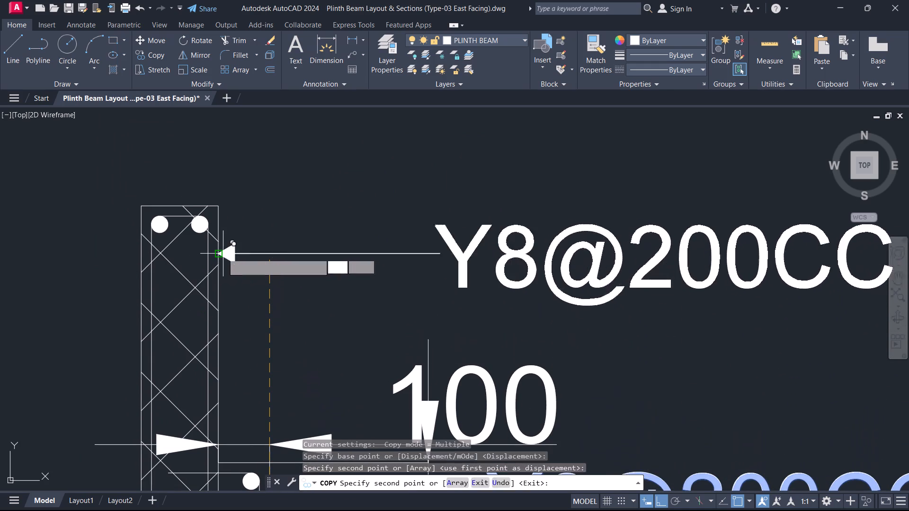
pyautogui.press('Escape')
# Move the upper Y8@200CC text, leader line and arrowhead horizontally inward until the arrow tip meets the vertical member's stirrup line.
pyautogui.scroll(-1, 425, 272)
pyautogui.moveTo(575, 326); pyautogui.dragTo(545, 319, button='middle')
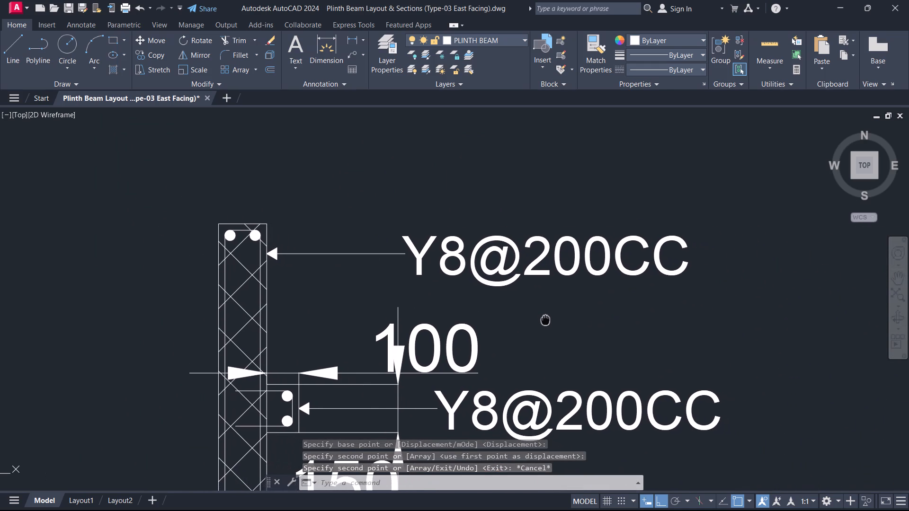
pyautogui.moveTo(545, 319); pyautogui.dragTo(544, 318, button='middle')
pyautogui.scroll(1, 481, 288)
pyautogui.moveTo(481, 287); pyautogui.dragTo(480, 276)
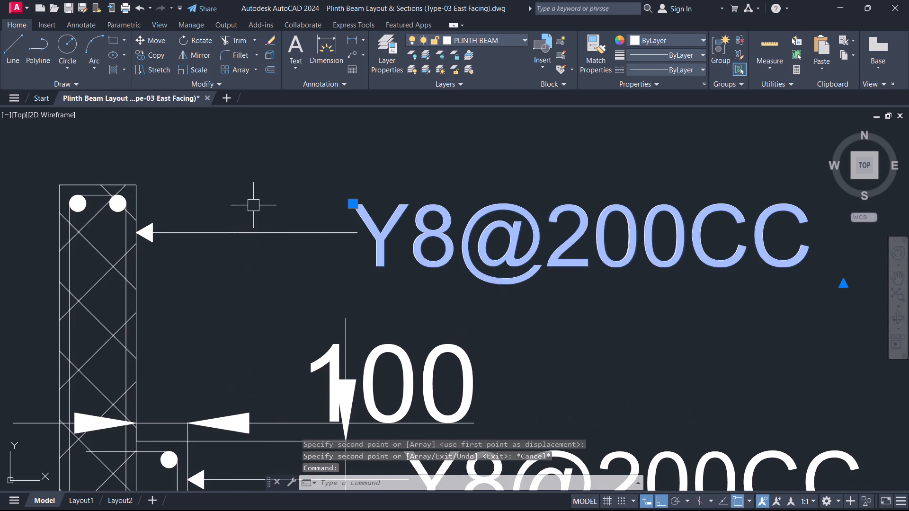
pyautogui.moveTo(318, 276); pyautogui.dragTo(313, 272)
pyautogui.click(146, 201)
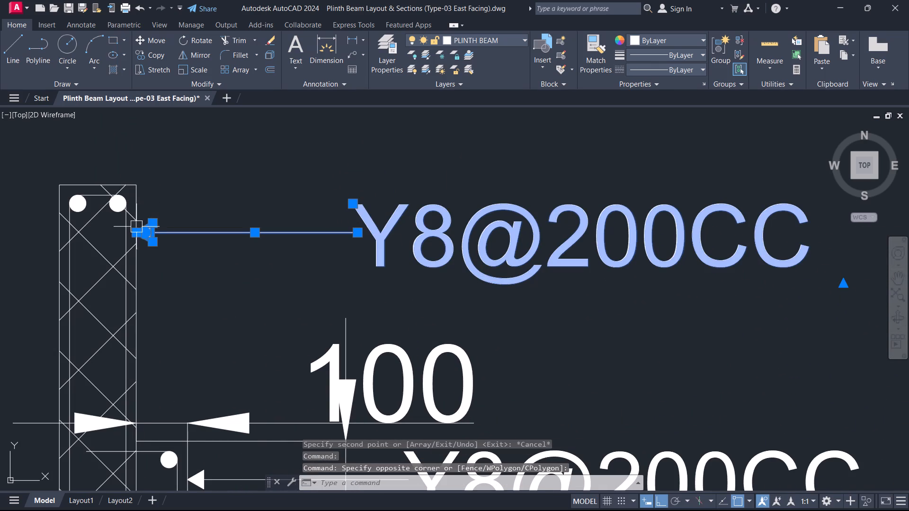
pyautogui.press('m')
pyautogui.press('space')
pyautogui.scroll(3, 141, 237)
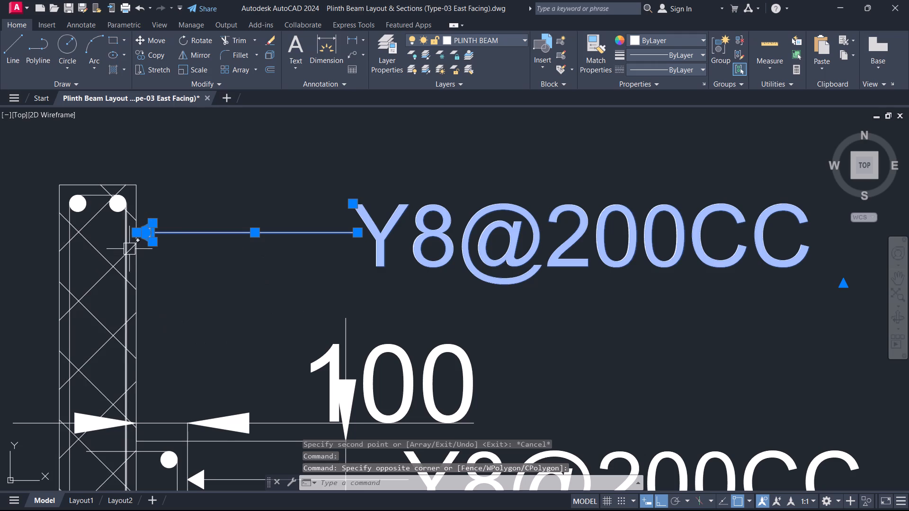
pyautogui.press('m')
pyautogui.press('space')
pyautogui.scroll(3, 127, 241)
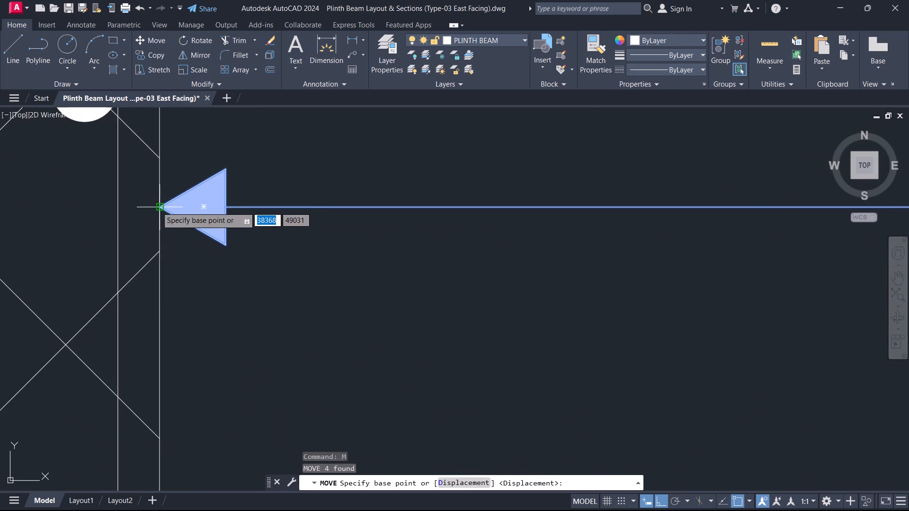
pyautogui.click(157, 207)
pyautogui.click(116, 208)
pyautogui.press('Escape')
pyautogui.scroll(-5, 194, 233)
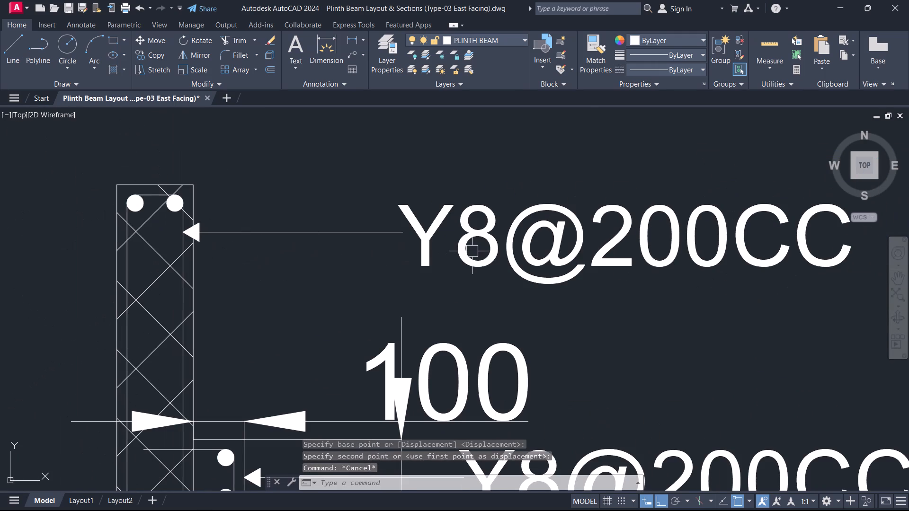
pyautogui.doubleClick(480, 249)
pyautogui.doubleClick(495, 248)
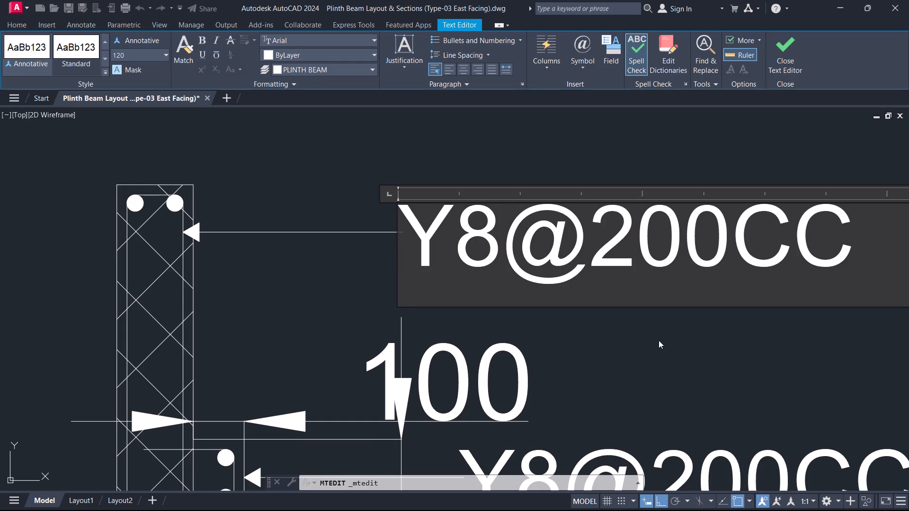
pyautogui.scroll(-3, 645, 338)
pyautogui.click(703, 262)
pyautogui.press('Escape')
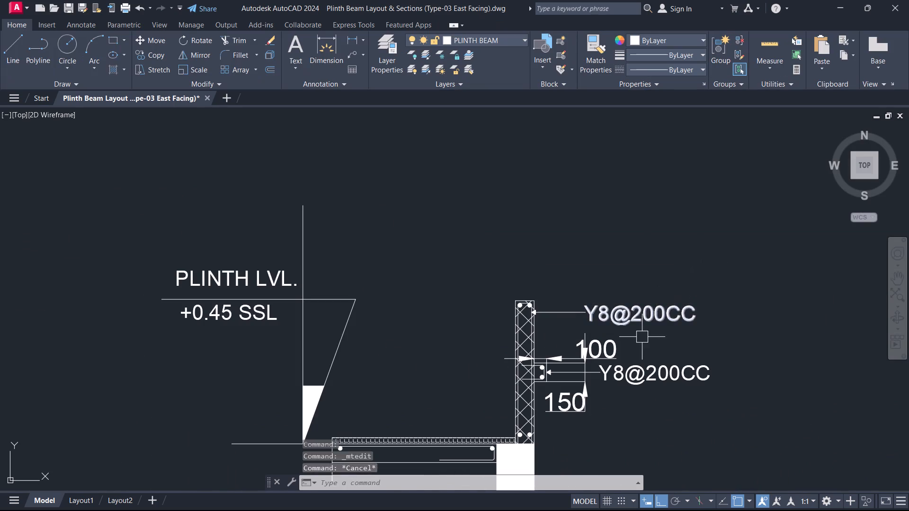
# Copy the vertical member's two top bars and stirrup lines horizontally to the empty area beyond the Y8@200CC labels.
pyautogui.scroll(2, 642, 337)
pyautogui.moveTo(642, 337); pyautogui.dragTo(635, 292, button='middle')
pyautogui.scroll(1, 501, 269)
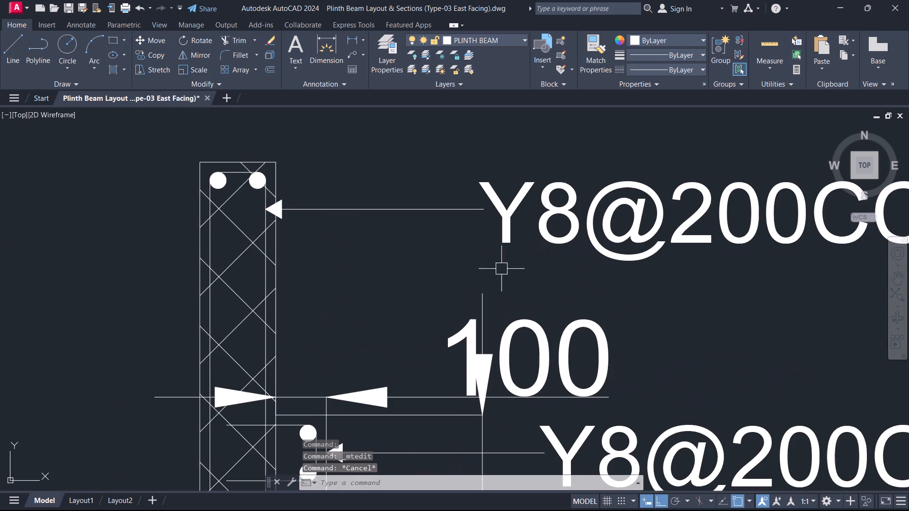
pyautogui.scroll(2, 232, 218)
pyautogui.moveTo(236, 242); pyautogui.dragTo(247, 333, button='middle')
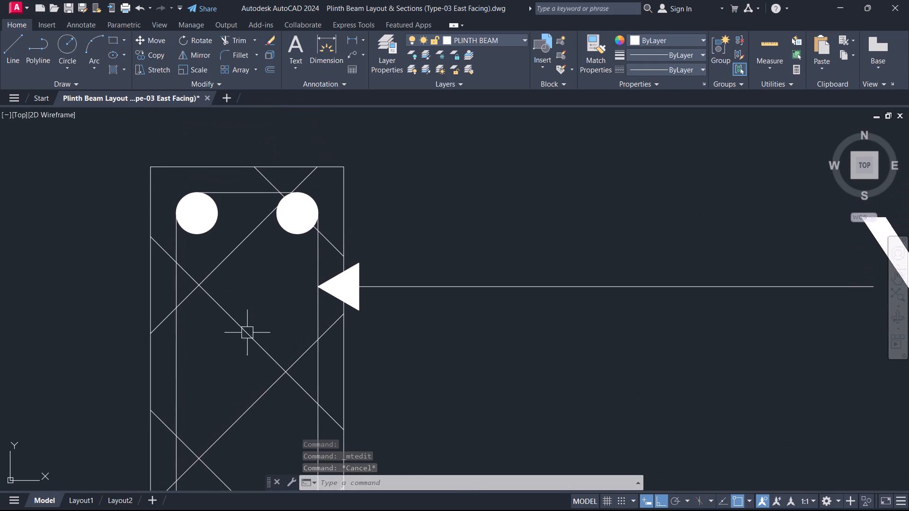
pyautogui.click(153, 174)
pyautogui.press('Escape')
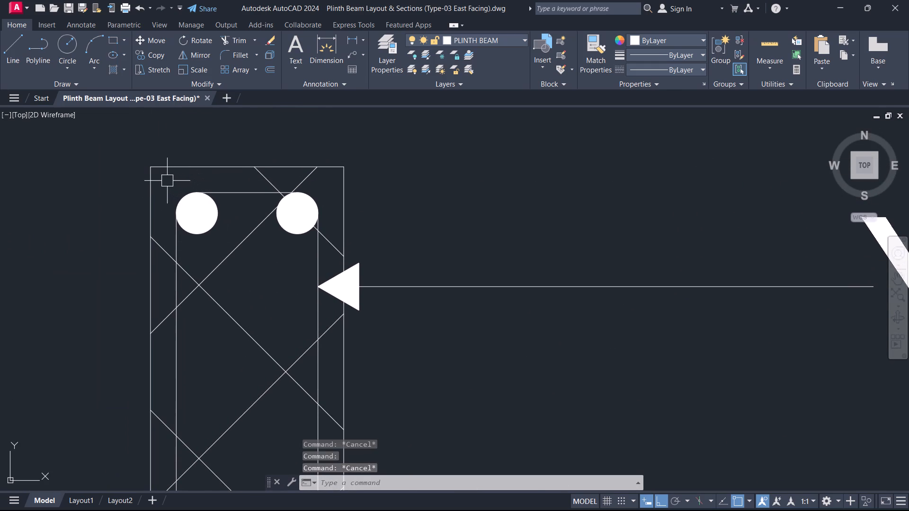
pyautogui.click(167, 181)
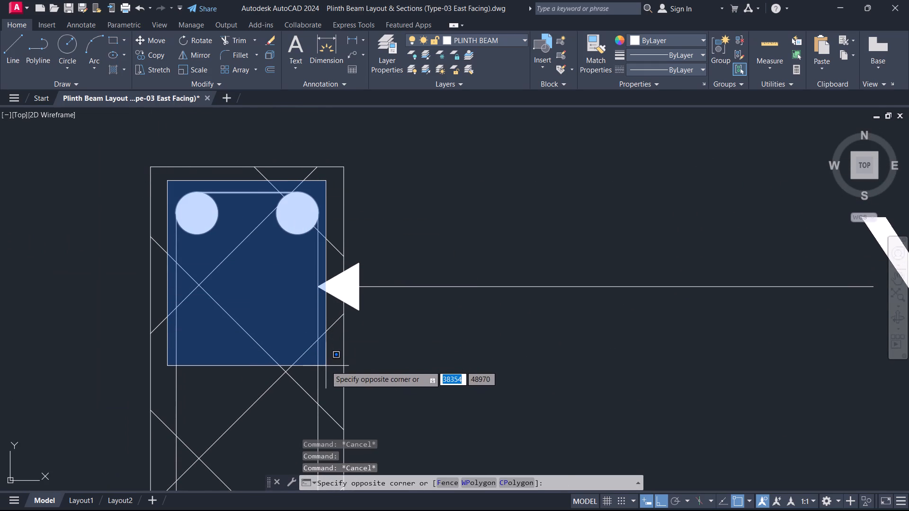
pyautogui.click(326, 366)
pyautogui.click(321, 293)
pyautogui.press('Escape')
pyautogui.click(319, 319)
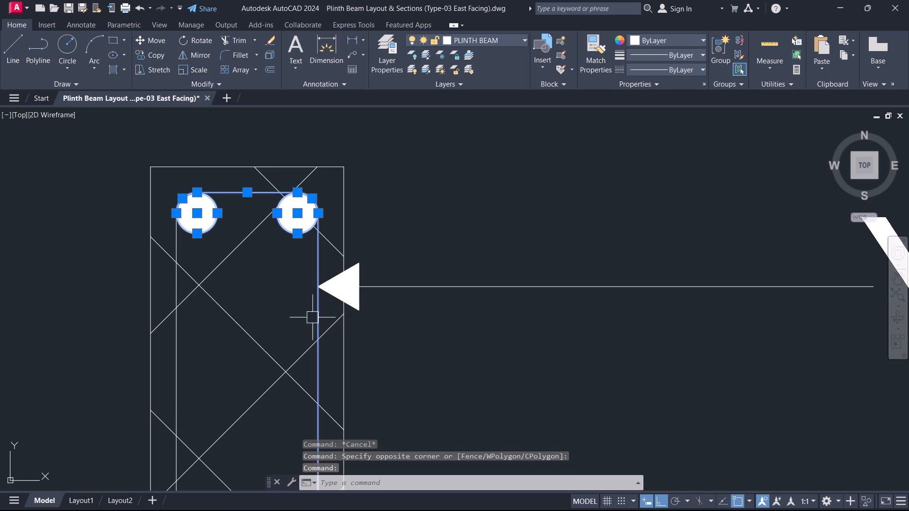
pyautogui.click(179, 338)
pyautogui.press('c')
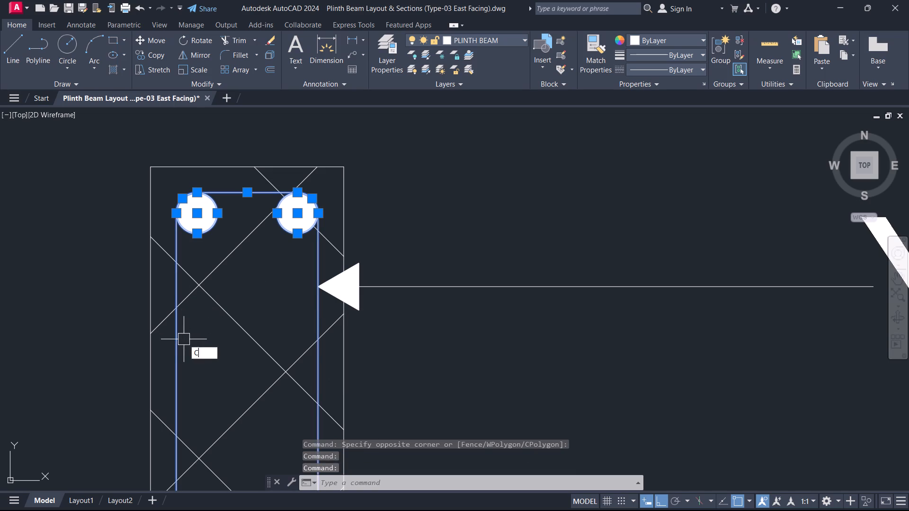
pyautogui.write('O')
pyautogui.press('space')
pyautogui.click(186, 339)
pyautogui.scroll(-3, 358, 337)
pyautogui.moveTo(523, 349); pyautogui.dragTo(0, 251, button='middle')
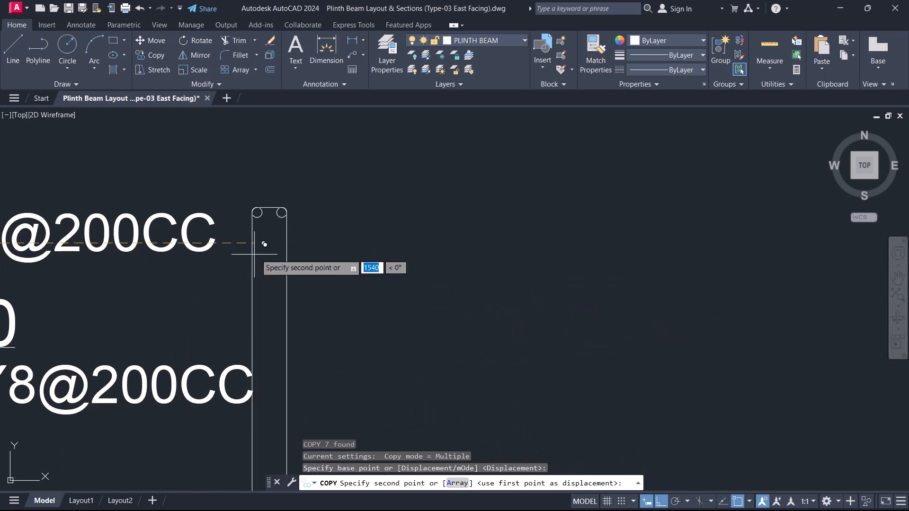
pyautogui.click(295, 239)
pyautogui.press('Escape')
# Shorten the copied stirrup's legs by trimming them at a temporary horizontal cutting line, and remove that line's pieces.
pyautogui.press('l')
pyautogui.press('space')
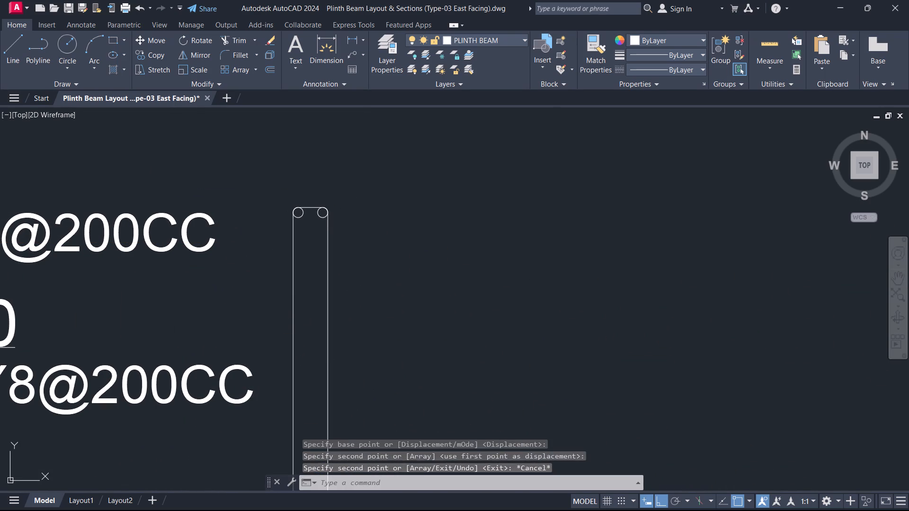
pyautogui.moveTo(270, 285); pyautogui.dragTo(274, 286)
pyautogui.click(392, 277)
pyautogui.press('Escape')
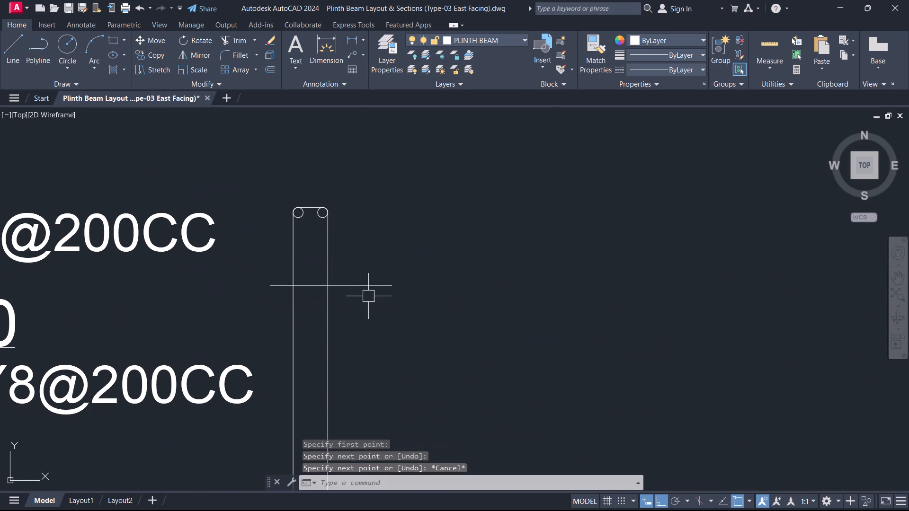
pyautogui.write('TR')
pyautogui.press('space')
pyautogui.moveTo(369, 334); pyautogui.dragTo(284, 291)
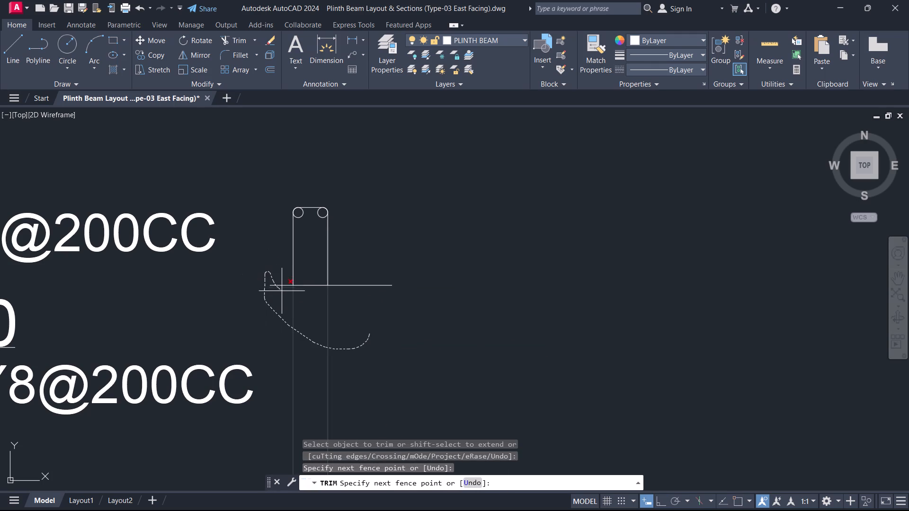
pyautogui.moveTo(284, 291); pyautogui.dragTo(350, 276)
pyautogui.press('Escape')
# Delete the two bar circles inside the rounded corners of the copied stirrup.
pyautogui.scroll(-2, 329, 322)
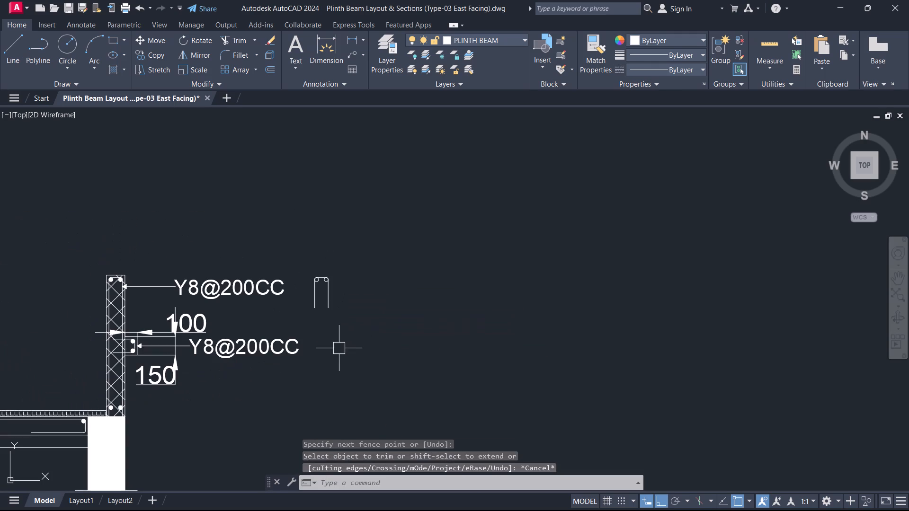
pyautogui.scroll(3, 396, 321)
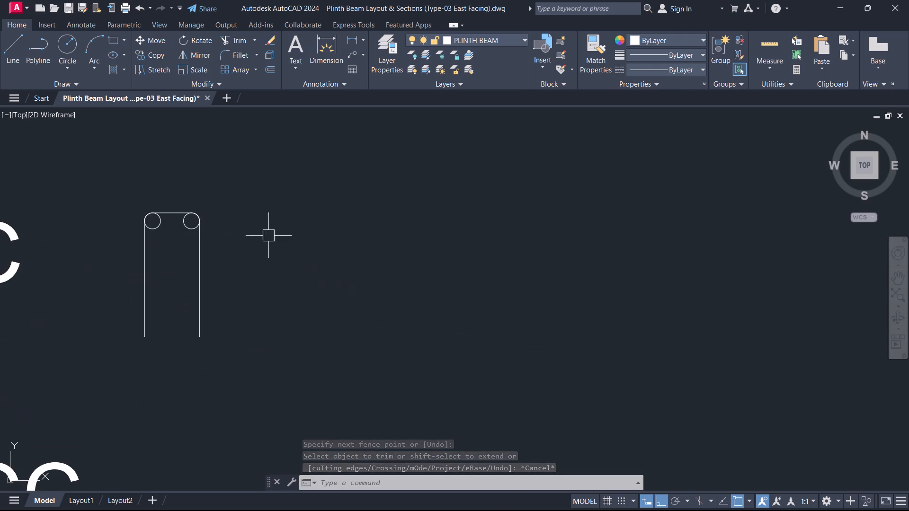
pyautogui.scroll(2, 161, 229)
pyautogui.moveTo(196, 251); pyautogui.dragTo(273, 323, button='middle')
pyautogui.scroll(1, 294, 318)
pyautogui.moveTo(320, 306); pyautogui.dragTo(316, 301)
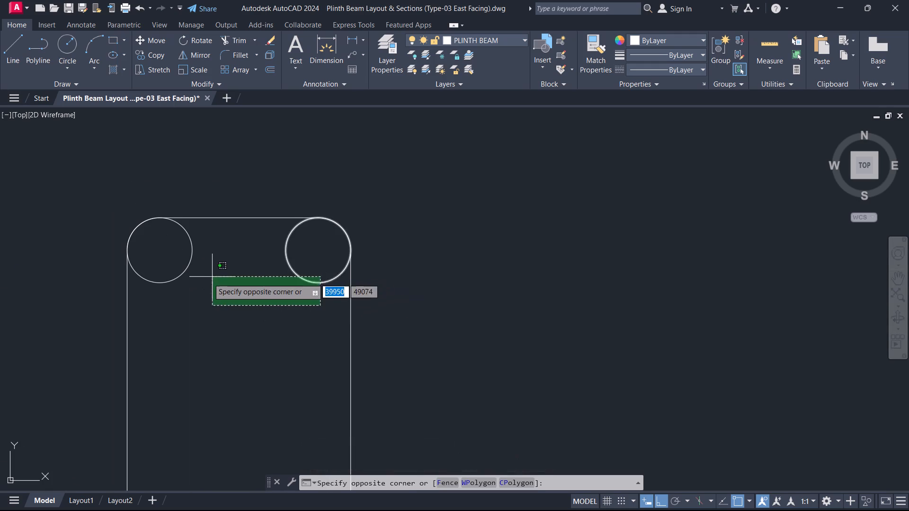
pyautogui.click(169, 265)
pyautogui.press('Delete')
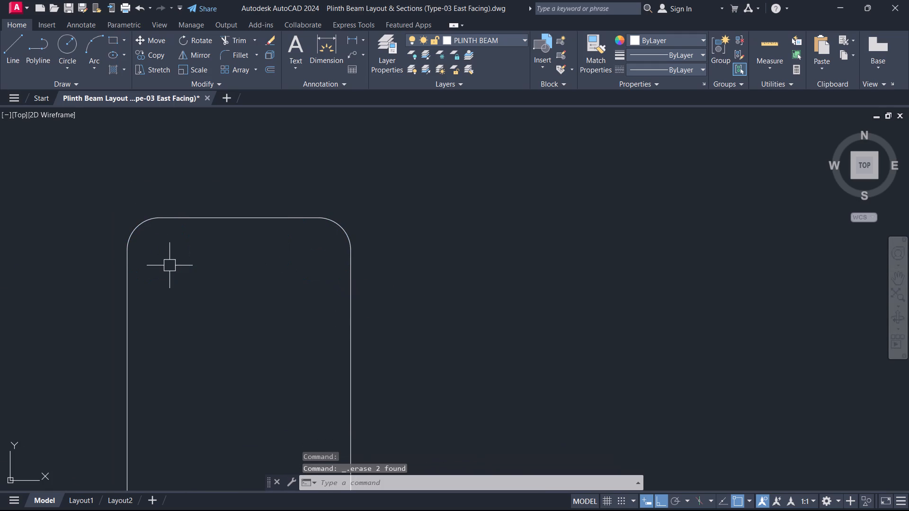
# Move the upper Y8@200CC text straight up so it sits above the level of its leader line.
pyautogui.scroll(-8, 209, 242)
pyautogui.scroll(2, 179, 272)
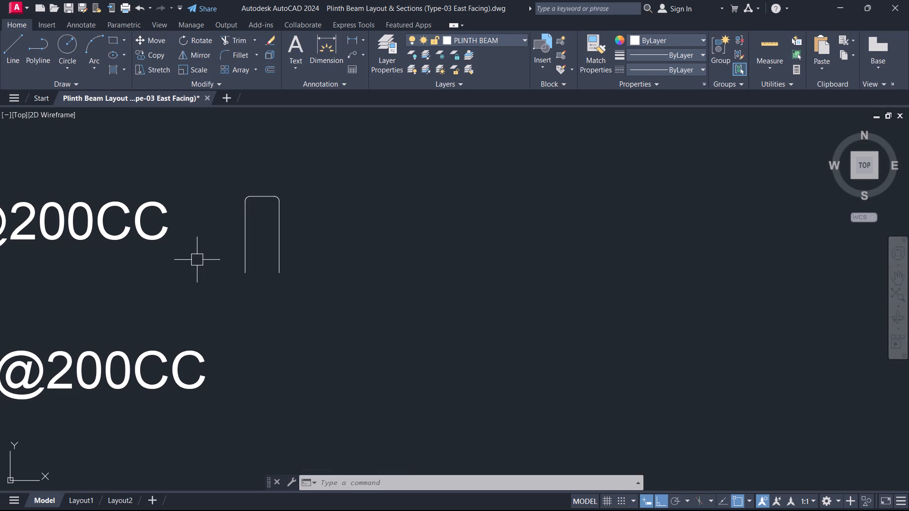
pyautogui.scroll(-2, 205, 271)
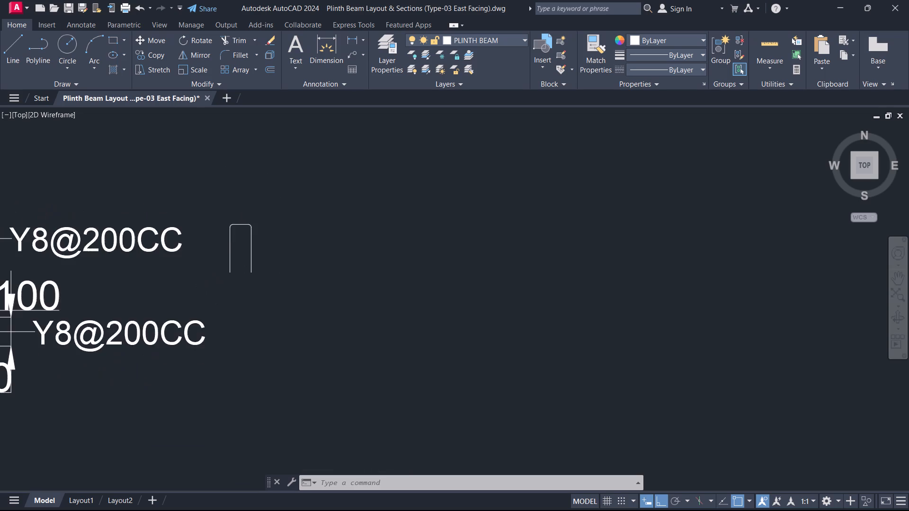
pyautogui.moveTo(203, 269); pyautogui.dragTo(404, 247, button='middle')
pyautogui.scroll(1, 318, 230)
pyautogui.scroll(1, 265, 233)
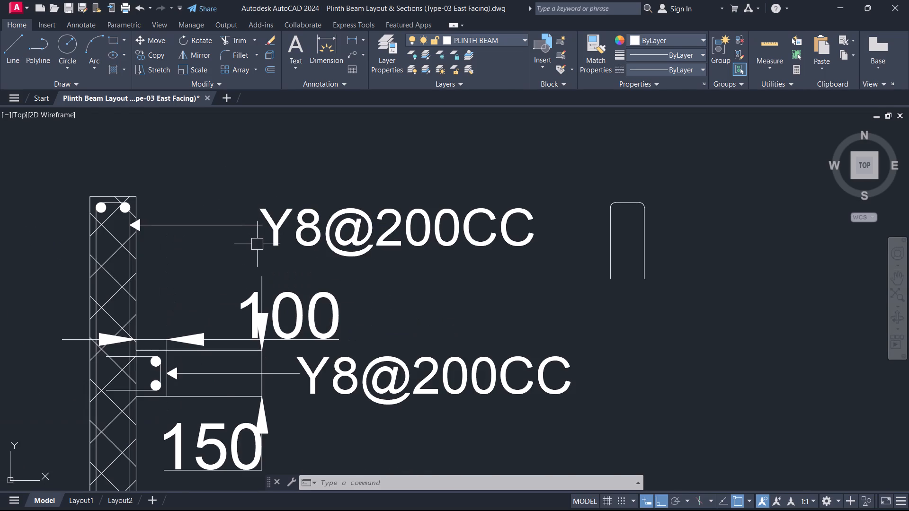
pyautogui.scroll(1, 258, 245)
pyautogui.click(336, 265)
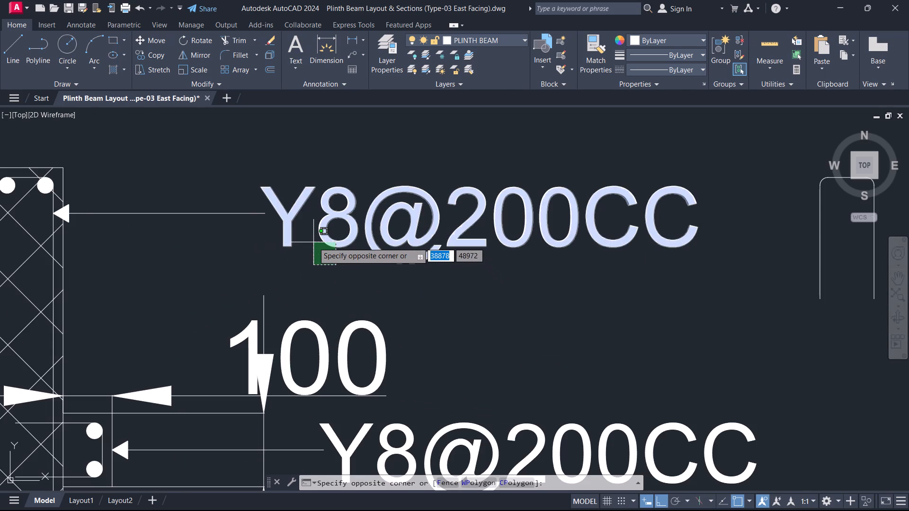
pyautogui.click(313, 242)
pyautogui.write('M')
pyautogui.press('space')
pyautogui.click(313, 242)
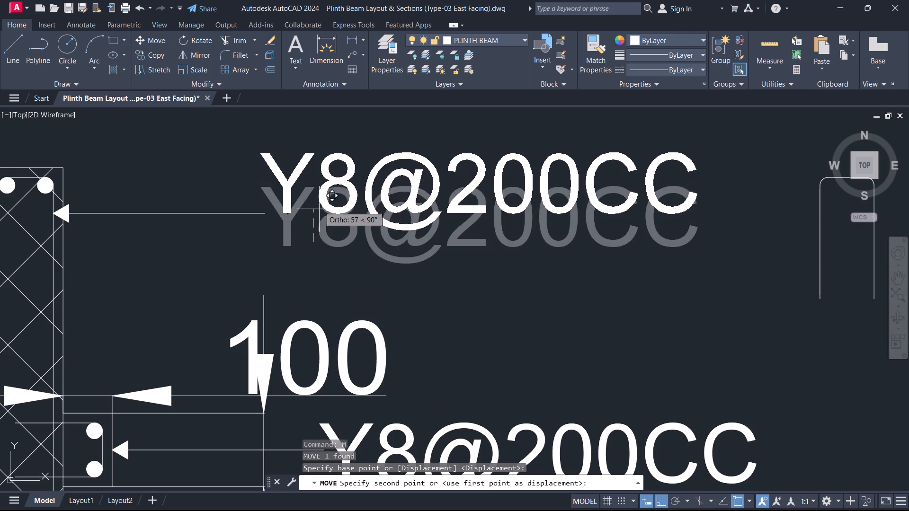
pyautogui.click(315, 183)
pyautogui.press('Escape')
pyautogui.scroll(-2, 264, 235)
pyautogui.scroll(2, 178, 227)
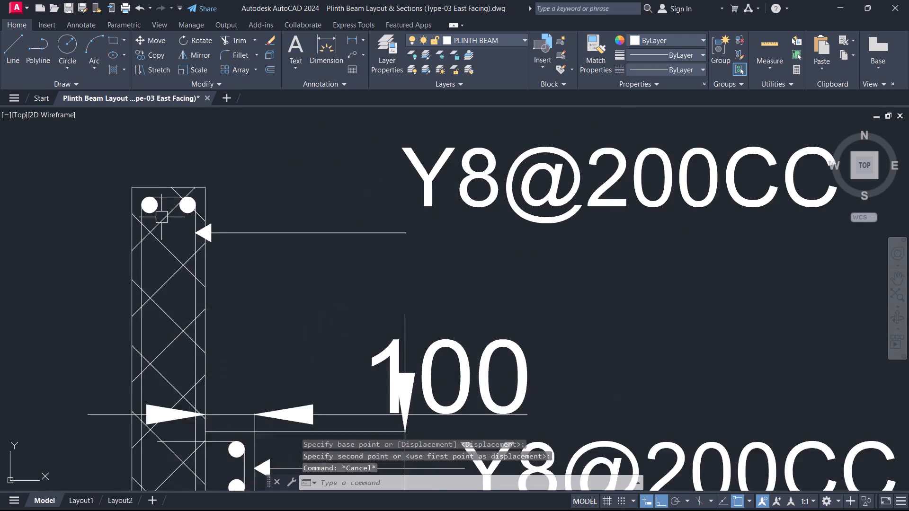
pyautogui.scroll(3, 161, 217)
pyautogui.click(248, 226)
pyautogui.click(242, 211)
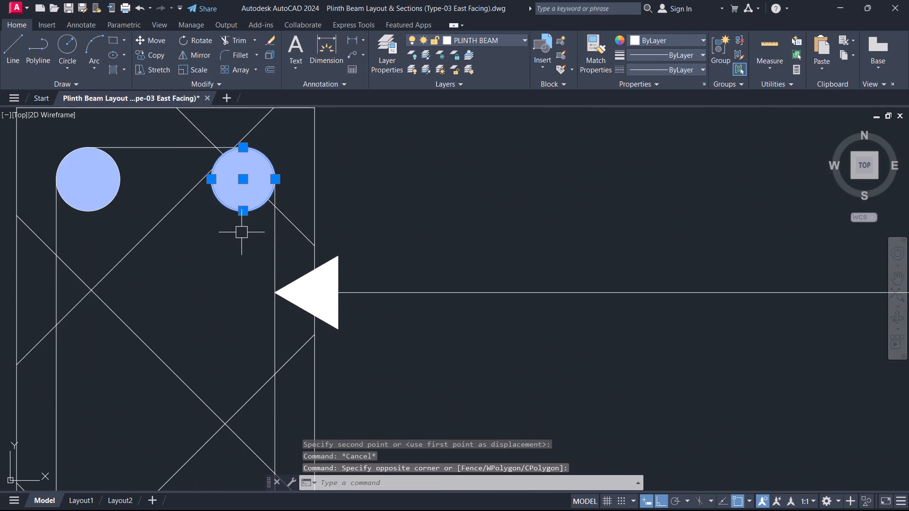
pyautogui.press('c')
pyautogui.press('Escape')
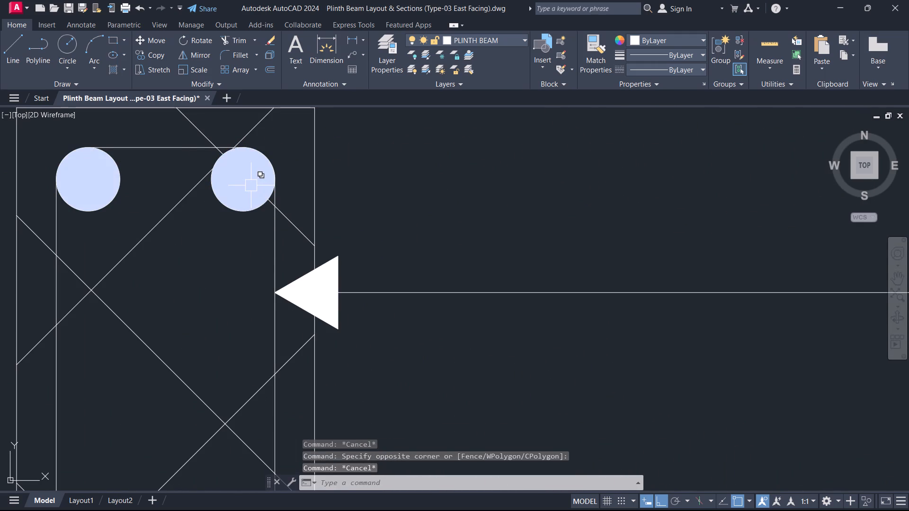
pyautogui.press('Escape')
# Draw a circle of radius 16 just below the outer end of the upper leader line.
pyautogui.scroll(-6, 248, 204)
pyautogui.scroll(2, 272, 270)
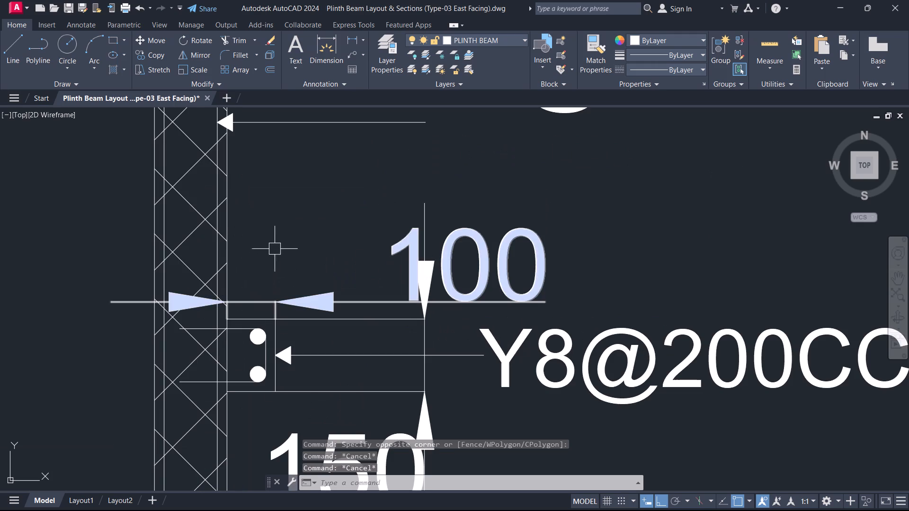
pyautogui.press('c')
pyautogui.press('space')
pyautogui.scroll(-1, 409, 155)
pyautogui.moveTo(411, 157); pyautogui.dragTo(401, 235, button='middle')
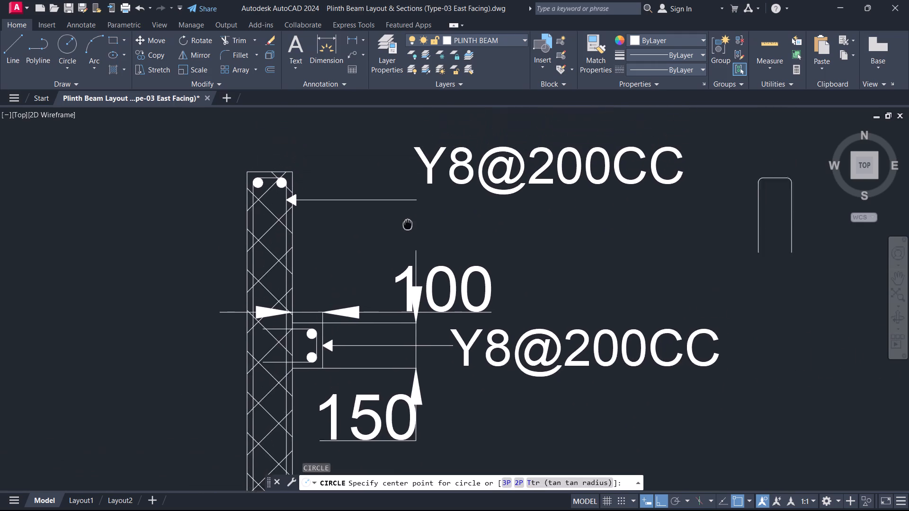
pyautogui.moveTo(401, 235); pyautogui.dragTo(401, 236, button='middle')
pyautogui.scroll(2, 400, 236)
pyautogui.click(400, 236)
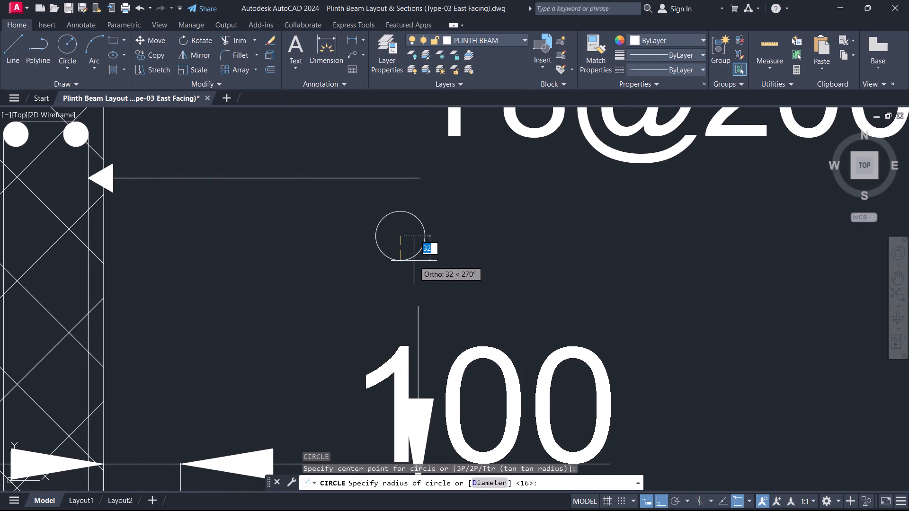
pyautogui.write('16')
pyautogui.press('Return')
pyautogui.press('Escape')
# Fill the new circle below the upper leader line with a solid hatch.
pyautogui.write('H')
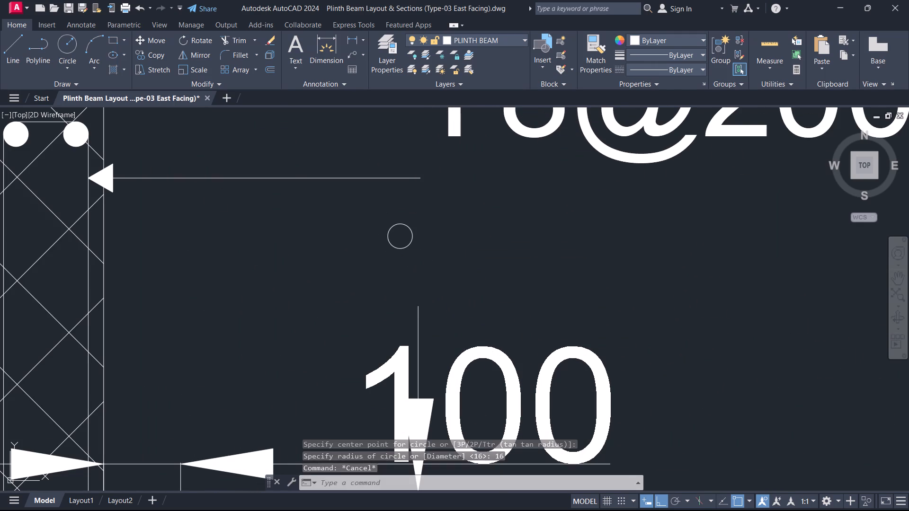
pyautogui.press('space')
pyautogui.click(407, 243)
pyautogui.press('Escape')
pyautogui.scroll(-3, 439, 247)
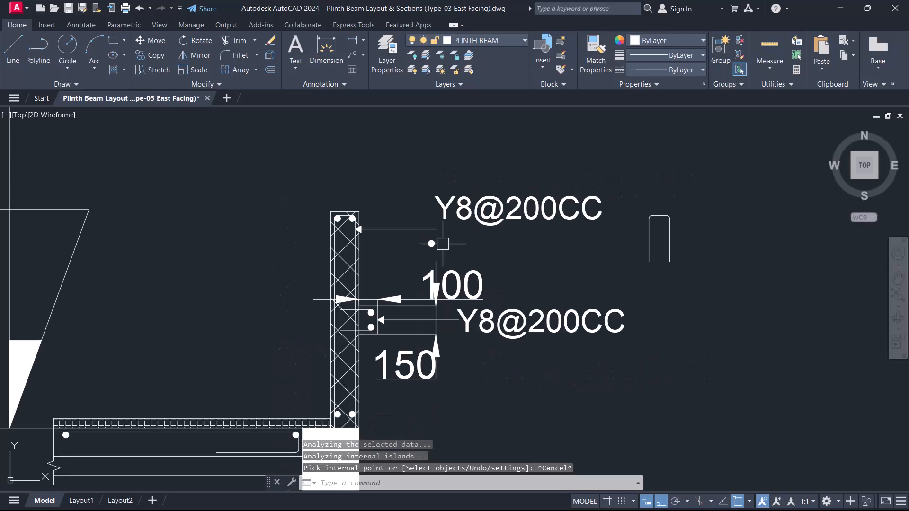
# Copy the upper Y8@200CC text straight down so the copy sits beside the solid circle below the upper leader.
pyautogui.click(460, 211)
pyautogui.write('CO')
pyautogui.press('space')
pyautogui.click(460, 211)
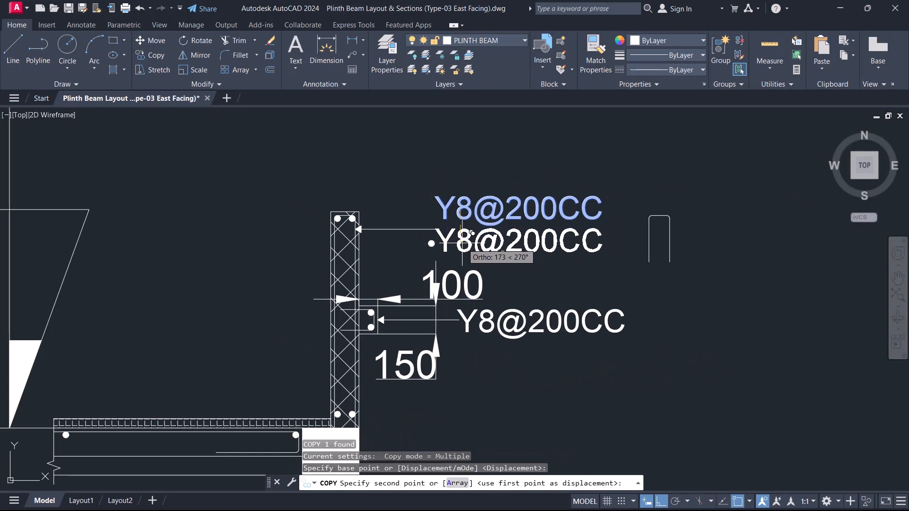
pyautogui.click(464, 247)
pyautogui.press('Escape')
# Copy the U-shaped stirrup symbol horizontally, placing the copy a short distance to the right of the original.
pyautogui.scroll(-4, 463, 248)
pyautogui.scroll(1, 422, 289)
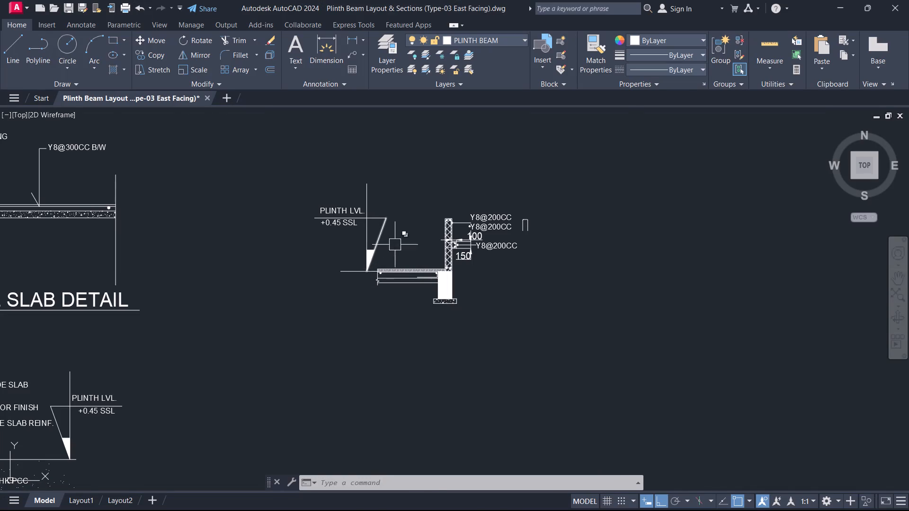
pyautogui.scroll(2, 463, 220)
pyautogui.scroll(1, 613, 248)
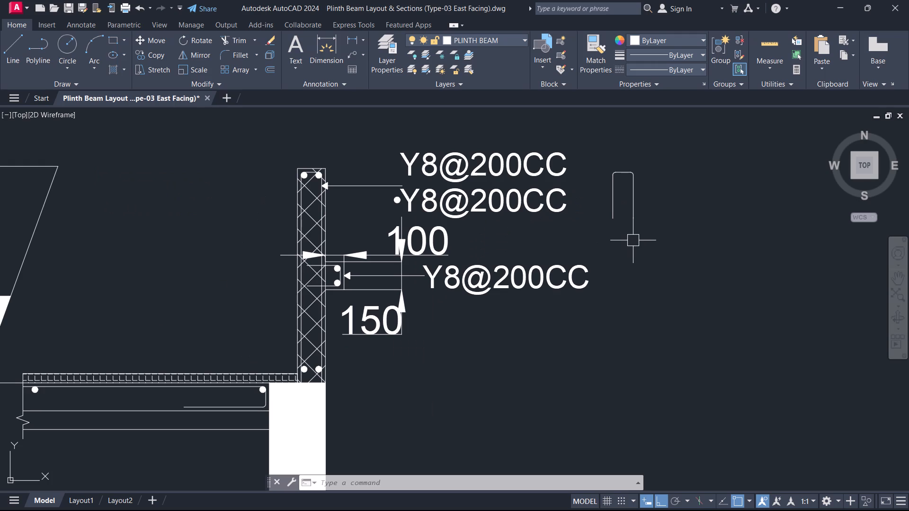
pyautogui.click(641, 227)
pyautogui.click(604, 142)
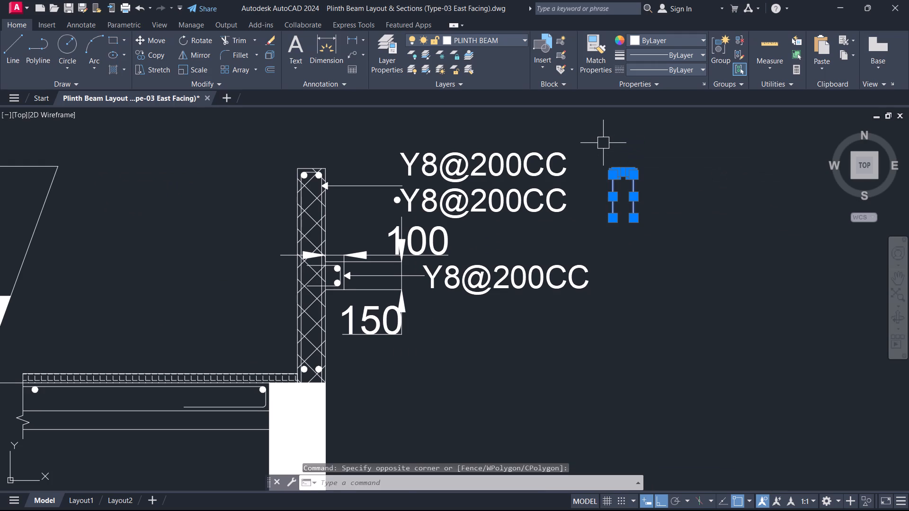
pyautogui.write('CO')
pyautogui.press('space')
pyautogui.click(640, 184)
pyautogui.click(735, 195)
pyautogui.press('Escape')
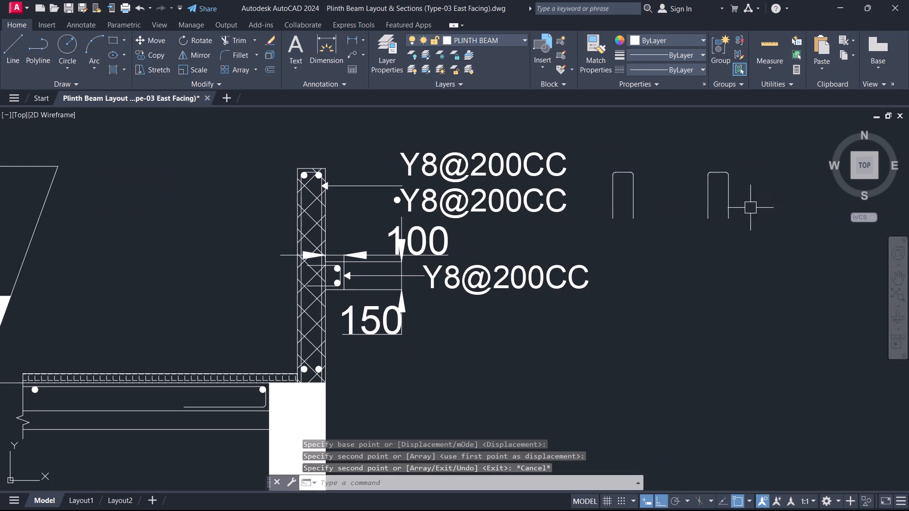
# Rotate the copied stirrup symbol 90 degrees clockwise so its open end faces the section.
pyautogui.moveTo(755, 238); pyautogui.dragTo(748, 235)
pyautogui.moveTo(690, 135); pyautogui.dragTo(694, 141)
pyautogui.write('RO')
pyautogui.press('space')
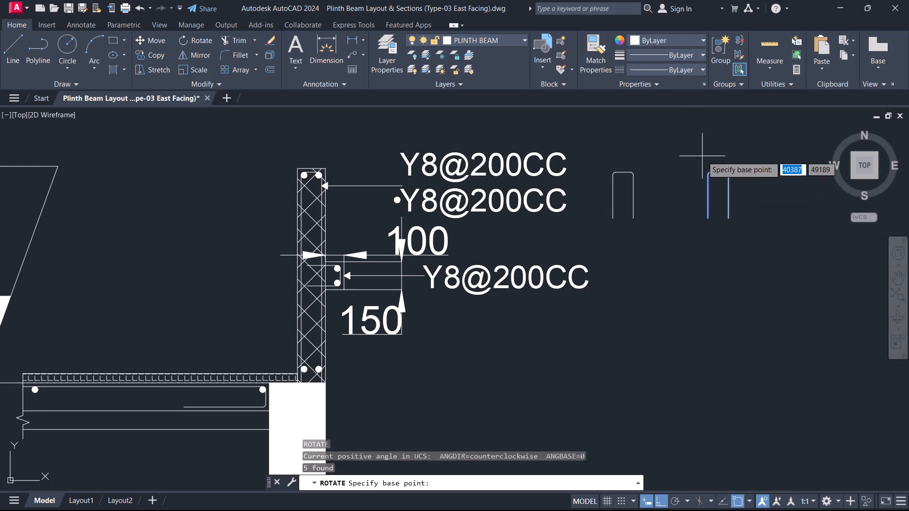
pyautogui.click(702, 156)
pyautogui.click(701, 298)
# Move the rotated stirrup symbol down and in so it sits just past the end of the lower Y8@200CC text.
pyautogui.moveTo(695, 216); pyautogui.dragTo(693, 211)
pyautogui.click(670, 137)
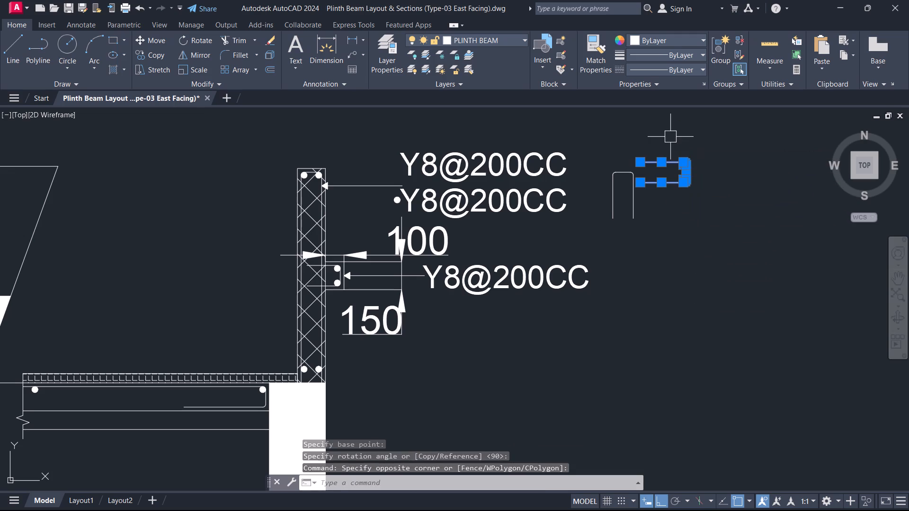
pyautogui.write('M')
pyautogui.press('space')
pyautogui.click(677, 158)
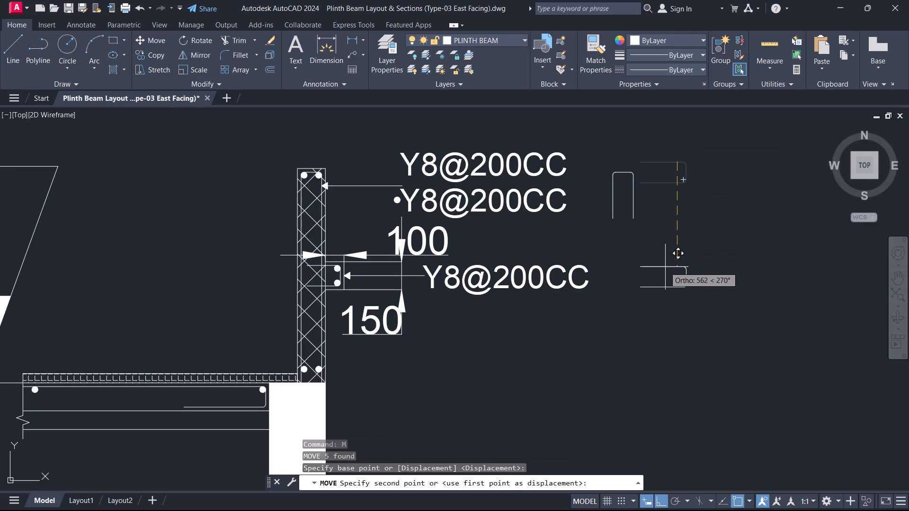
pyautogui.click(668, 264)
pyautogui.press('Escape')
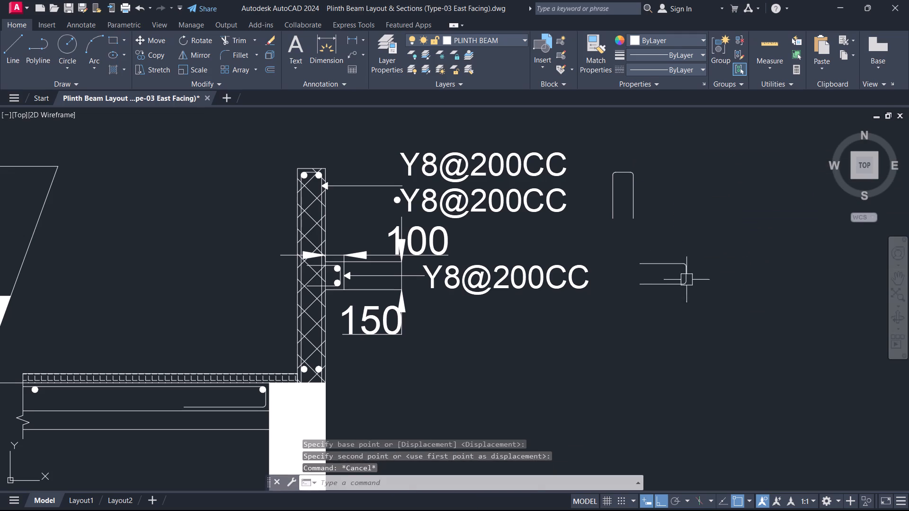
pyautogui.moveTo(707, 320); pyautogui.dragTo(703, 313)
pyautogui.click(661, 247)
pyautogui.press('m')
pyautogui.press('space')
pyautogui.scroll(2, 689, 280)
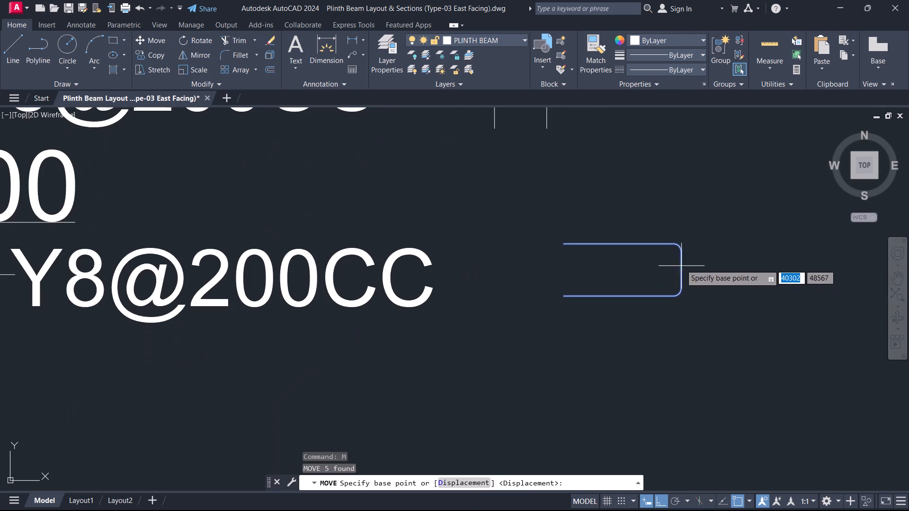
pyautogui.click(705, 270)
pyautogui.click(635, 258)
pyautogui.press('Escape')
pyautogui.scroll(-4, 507, 267)
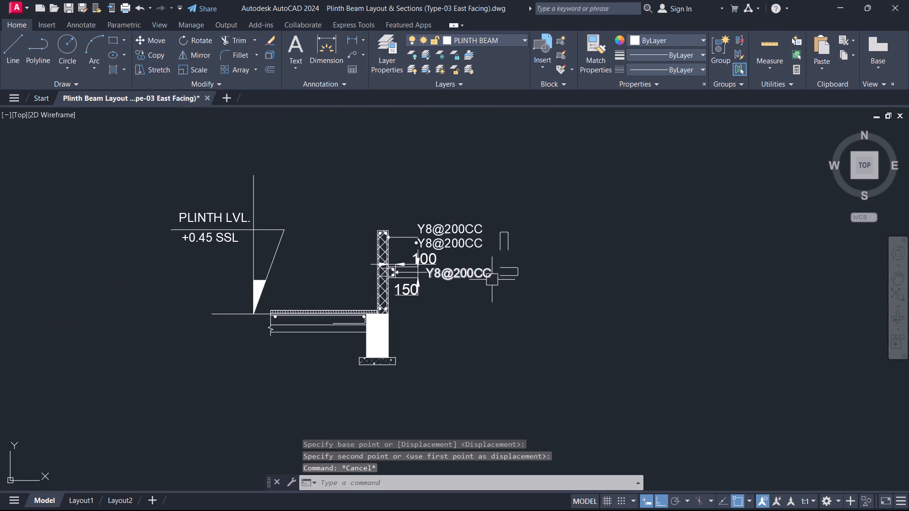
# Add a vertical linear dimension for the height of the solid plinth beam, placed along its outer side.
pyautogui.moveTo(497, 283); pyautogui.dragTo(557, 224, button='middle')
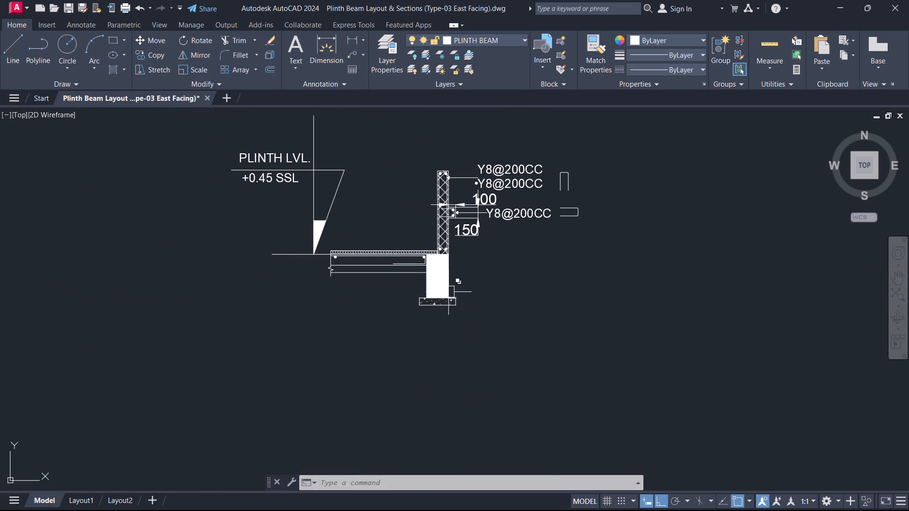
pyautogui.scroll(1, 446, 297)
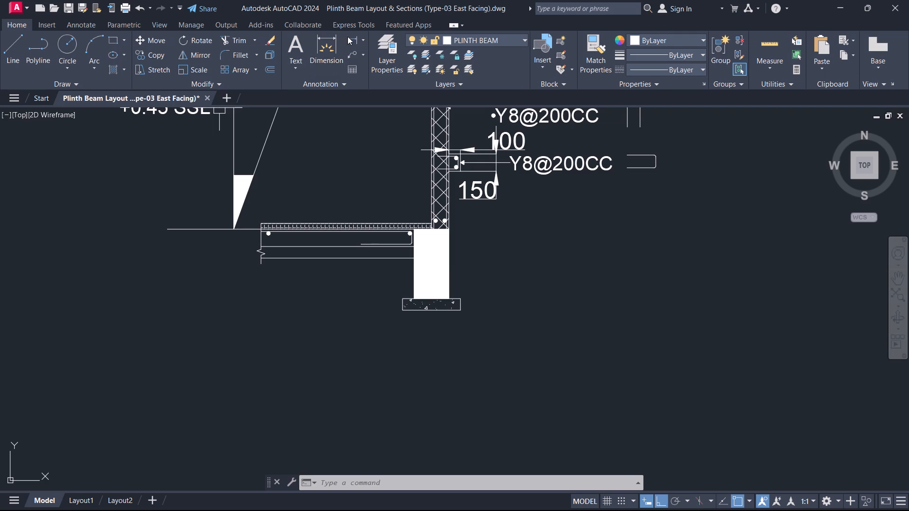
pyautogui.click(348, 36)
pyautogui.click(451, 297)
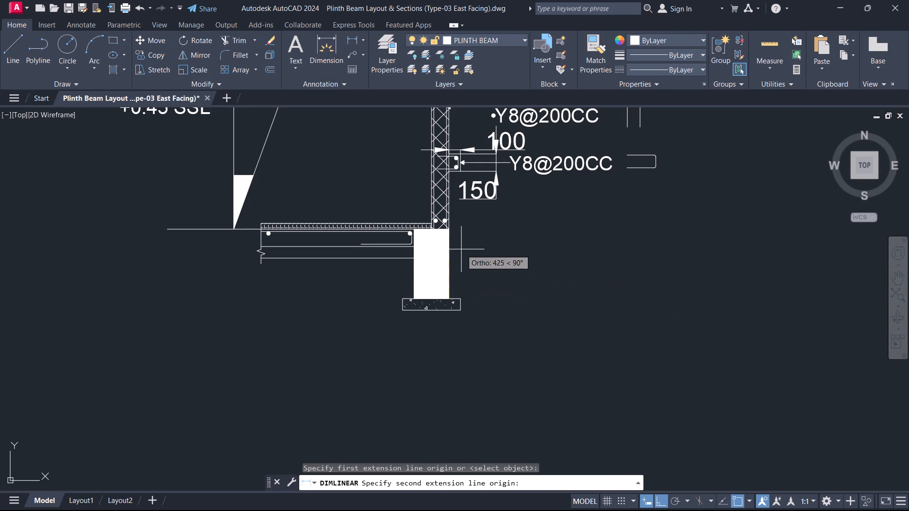
pyautogui.click(449, 228)
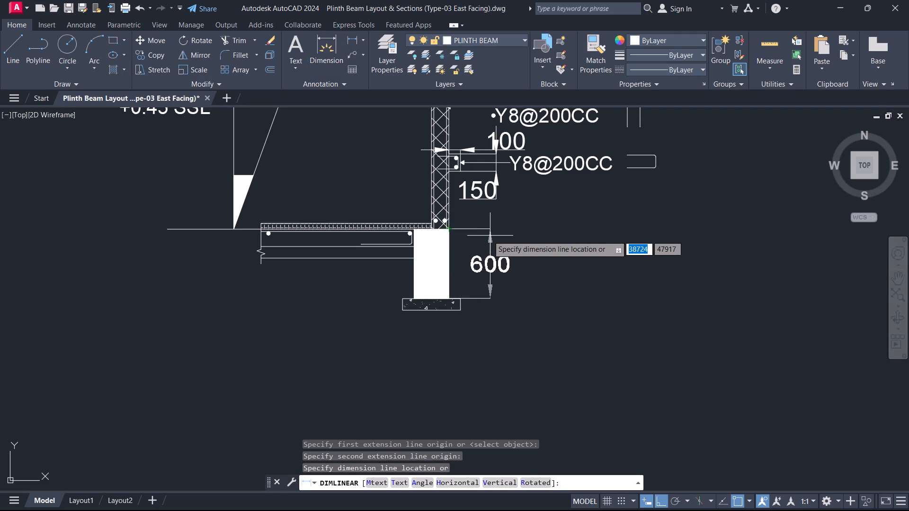
pyautogui.click(483, 236)
pyautogui.press('Escape')
# Add a horizontal linear dimension for the plinth beam's width, placed below the PCC layer.
pyautogui.press('space')
pyautogui.click(416, 300)
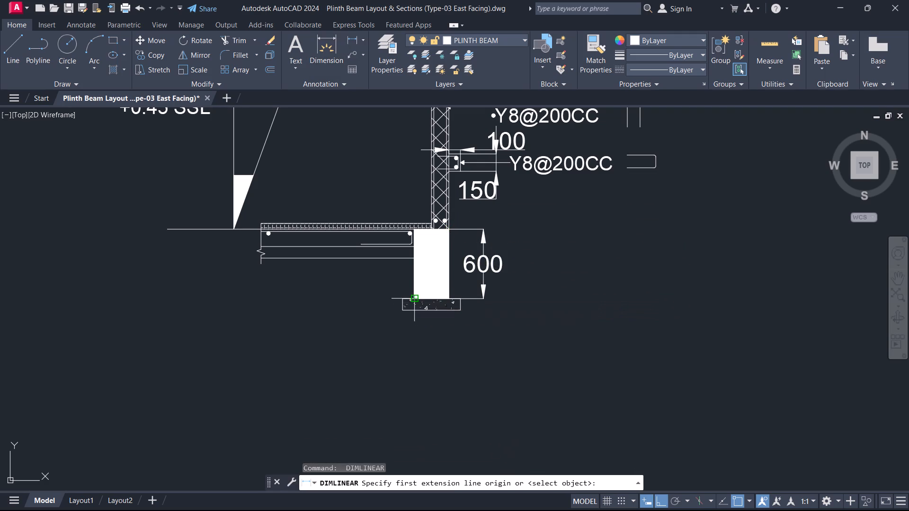
pyautogui.click(450, 296)
pyautogui.click(451, 337)
pyautogui.press('Escape')
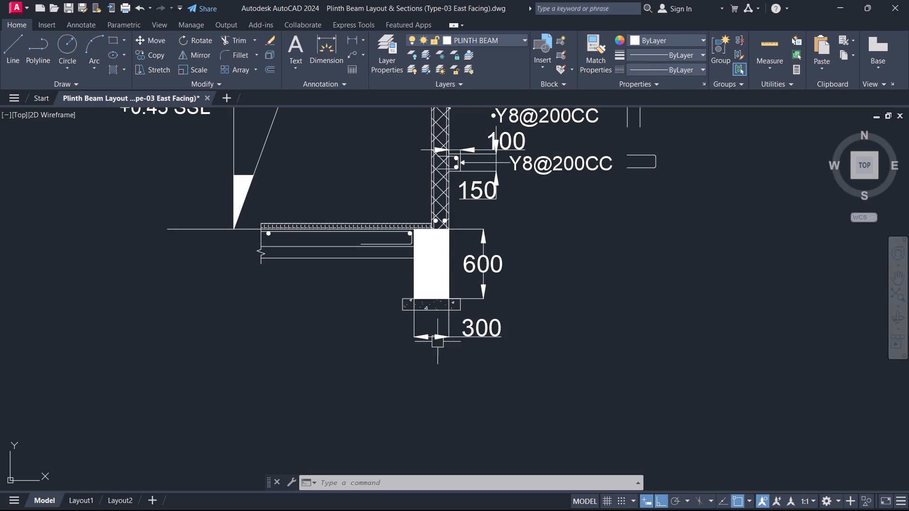
# Copy the "WELL COMPACTED SOIL TO 95% MDD." note from Section 02-02 to below the new section, with Ortho off for the placement.
pyautogui.scroll(-2, 391, 350)
pyautogui.moveTo(391, 350); pyautogui.dragTo(431, 307, button='middle')
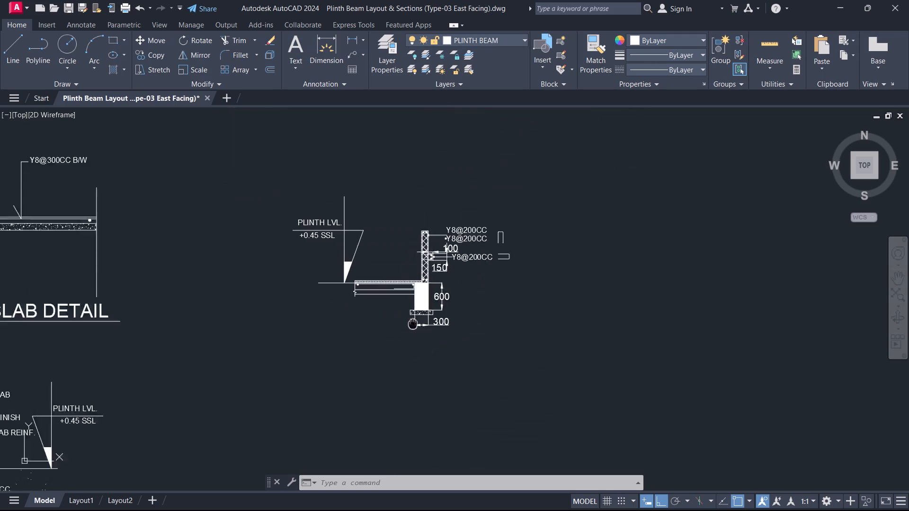
pyautogui.moveTo(431, 307); pyautogui.dragTo(455, 299, button='middle')
pyautogui.scroll(1, 458, 298)
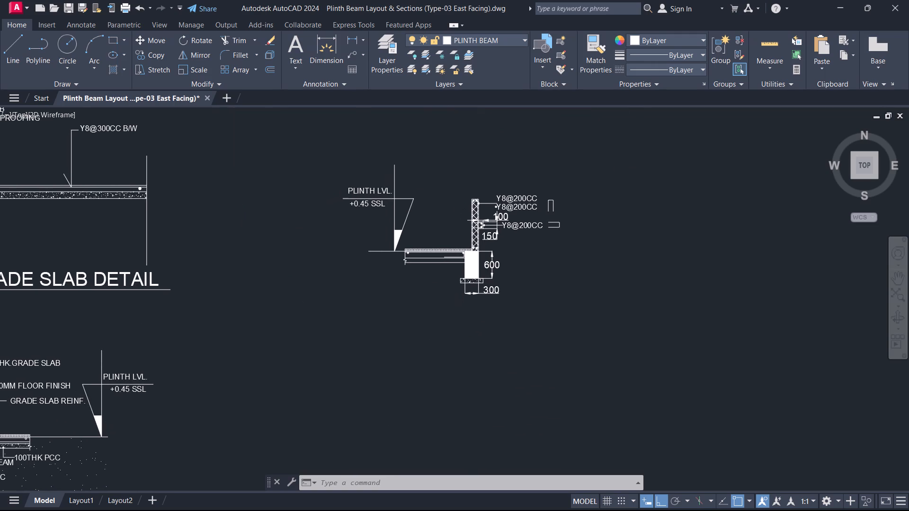
pyautogui.scroll(-1, 458, 298)
pyautogui.moveTo(112, 322); pyautogui.dragTo(397, 246, button='middle')
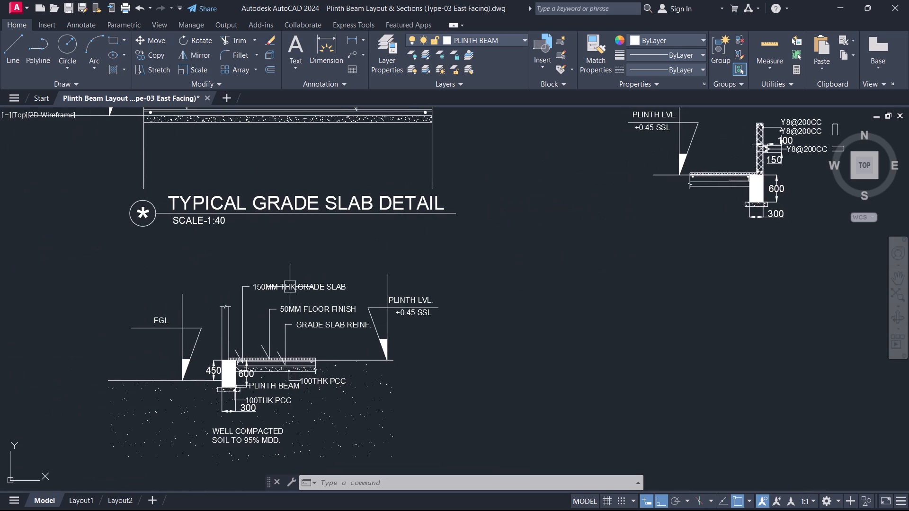
pyautogui.scroll(2, 261, 452)
pyautogui.click(221, 430)
pyautogui.write('CO')
pyautogui.press('space')
pyautogui.click(220, 430)
pyautogui.scroll(-3, 508, 367)
pyautogui.moveTo(509, 359); pyautogui.dragTo(223, 325, button='middle')
pyautogui.scroll(1, 497, 233)
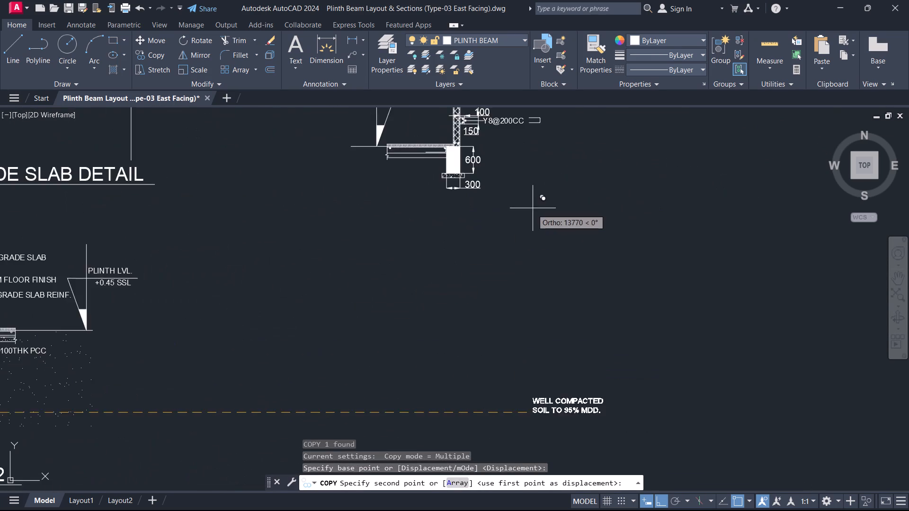
pyautogui.scroll(1, 533, 208)
pyautogui.press('F8')
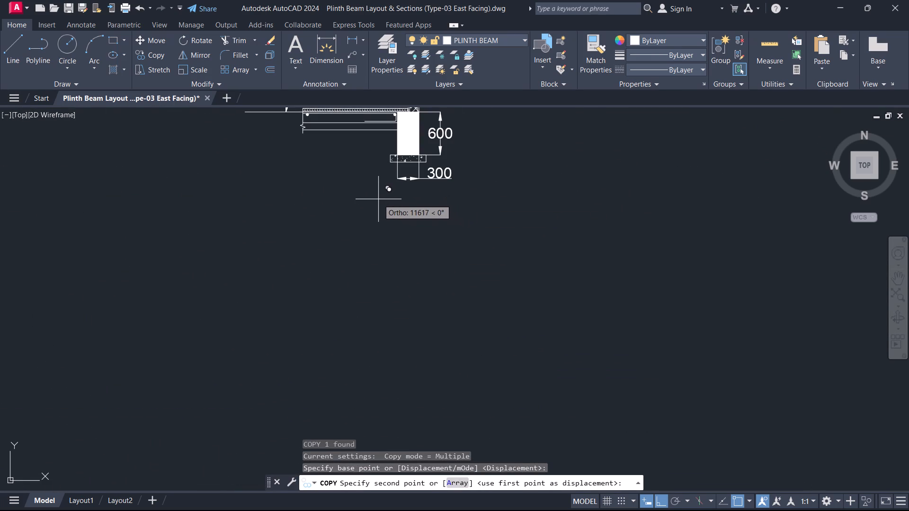
pyautogui.click(331, 231)
pyautogui.press('Escape')
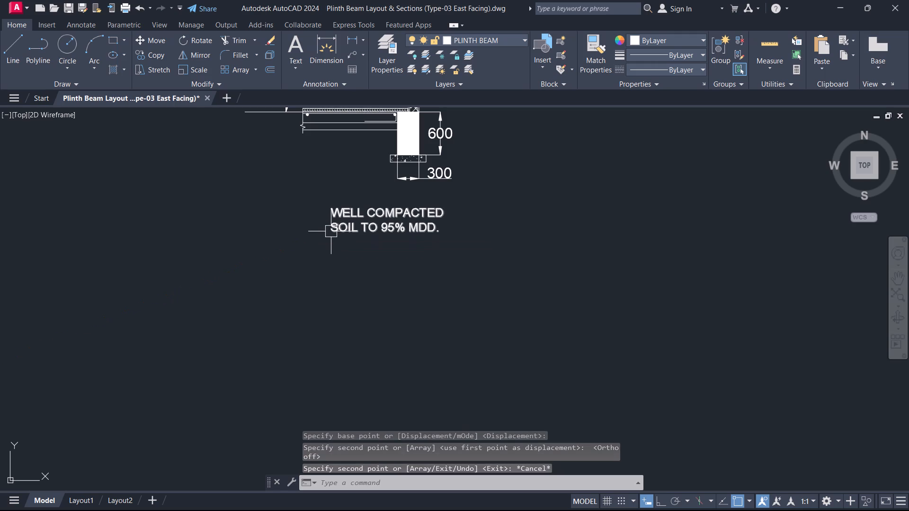
pyautogui.press('F8')
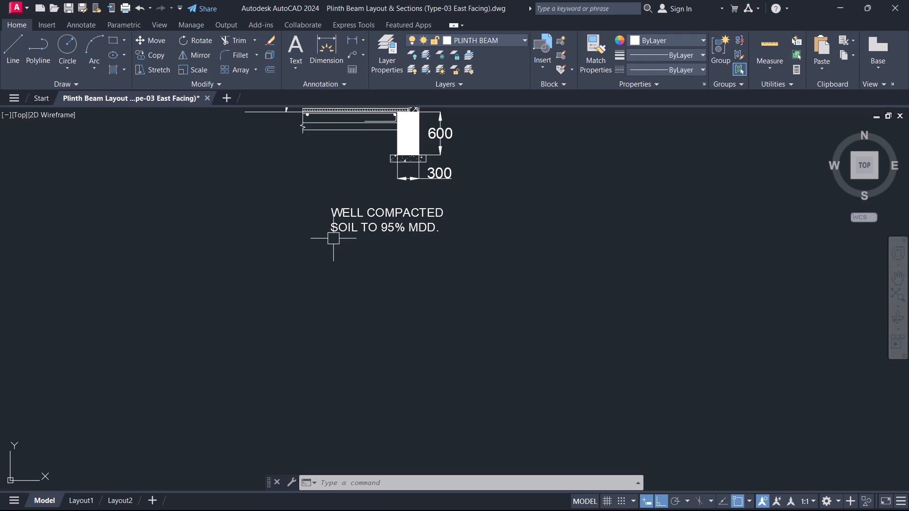
# Copy the complete SECTION 02-02 title with its numbered circle, scale and architectural reference note to below the new section's soil note.
pyautogui.scroll(-3, 333, 238)
pyautogui.scroll(1, 53, 283)
pyautogui.moveTo(241, 421); pyautogui.dragTo(317, 350, button='middle')
pyautogui.scroll(1, 306, 358)
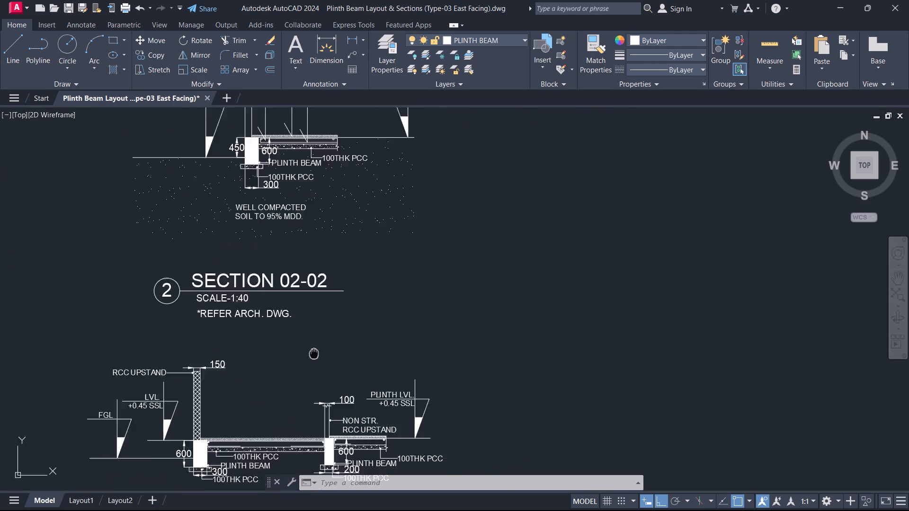
pyautogui.scroll(1, 317, 350)
pyautogui.moveTo(317, 350); pyautogui.dragTo(320, 347, button='middle')
pyautogui.click(227, 304)
pyautogui.click(29, 234)
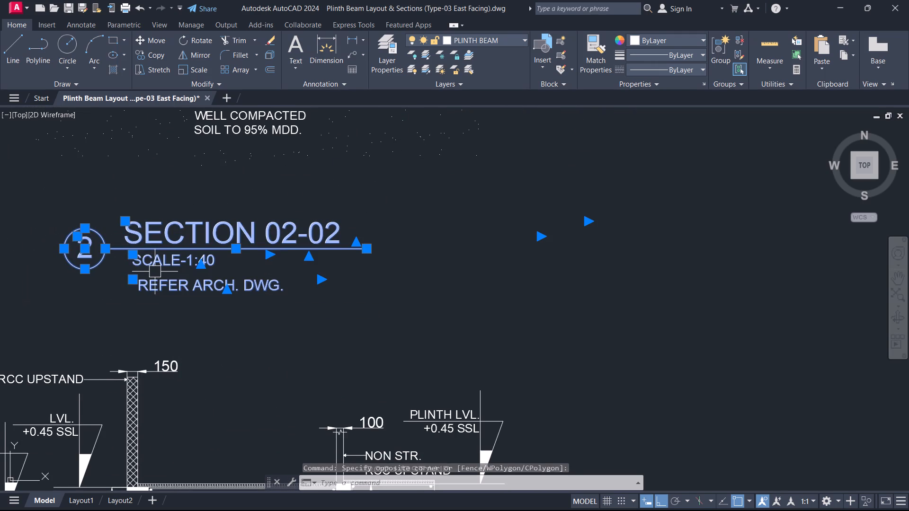
pyautogui.write('CO')
pyautogui.press('space')
pyautogui.click(155, 272)
pyautogui.moveTo(489, 207); pyautogui.dragTo(222, 437, button='middle')
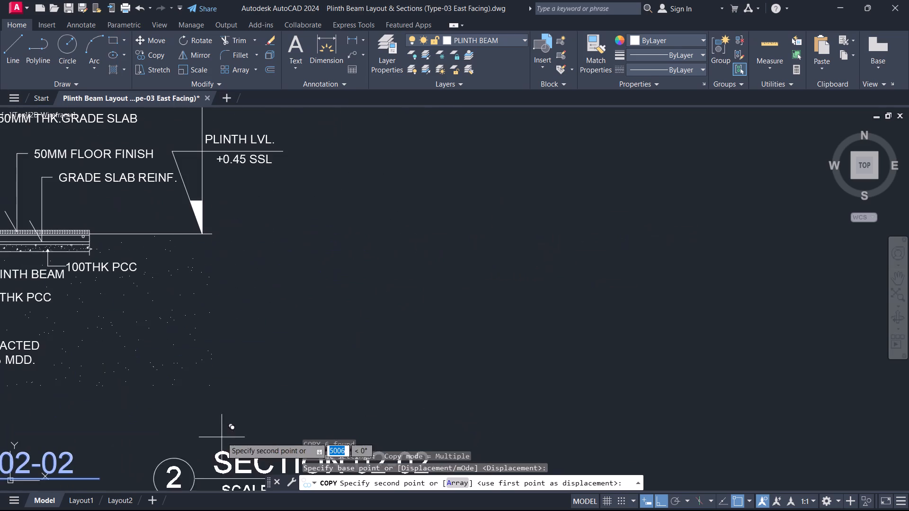
pyautogui.press('F8')
pyautogui.scroll(-4, 494, 413)
pyautogui.scroll(4, 517, 321)
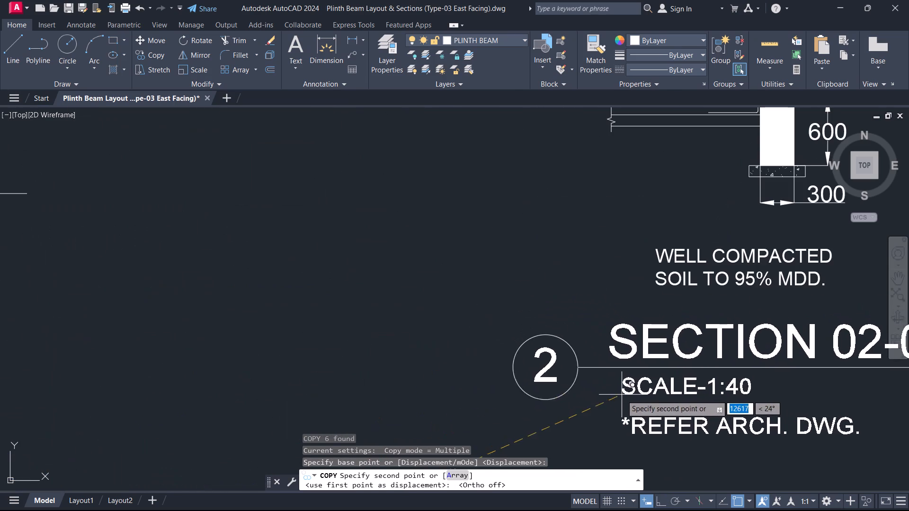
pyautogui.click(625, 378)
pyautogui.press('Escape')
# Change the number in the copied title's circle to 1.
pyautogui.doubleClick(553, 358)
pyautogui.doubleClick(553, 359)
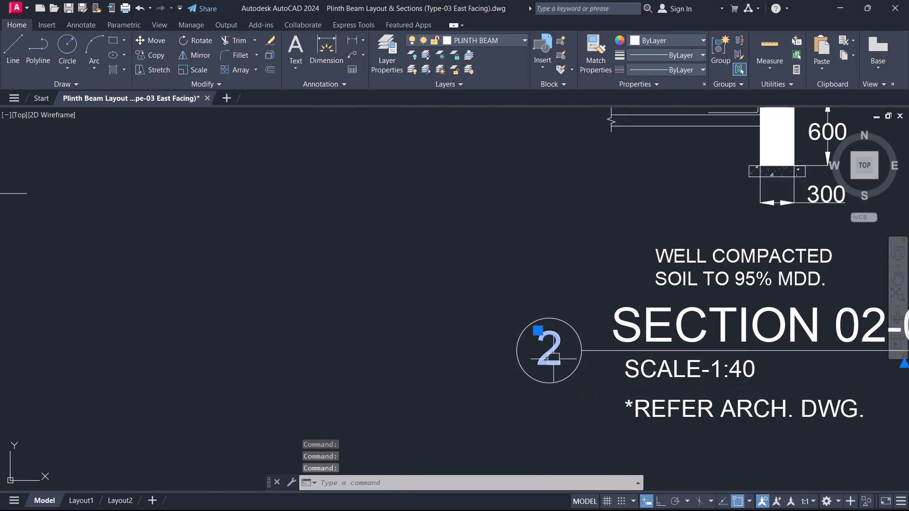
pyautogui.press('BackSpace')
pyautogui.press('1')
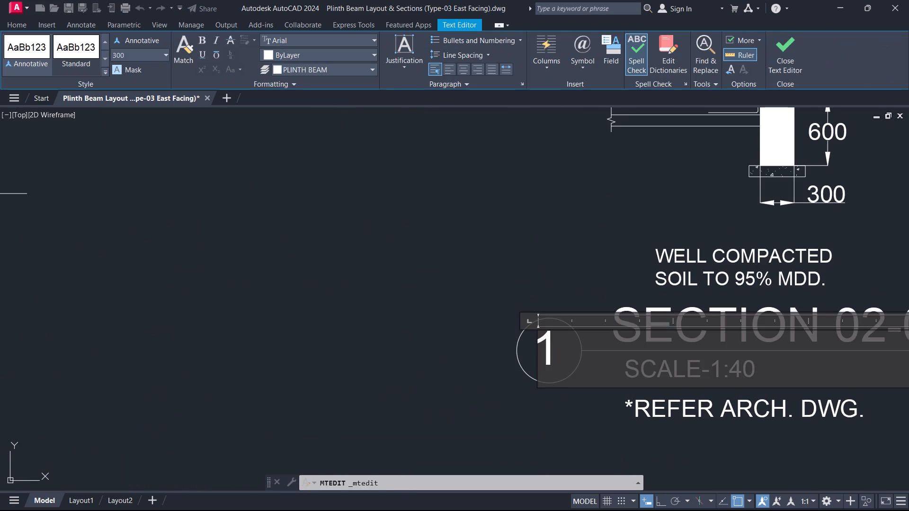
pyautogui.click(472, 234)
# Edit the copied section title to read SECTION 01-01.
pyautogui.moveTo(647, 339); pyautogui.dragTo(310, 350, button='middle')
pyautogui.scroll(2, 464, 351)
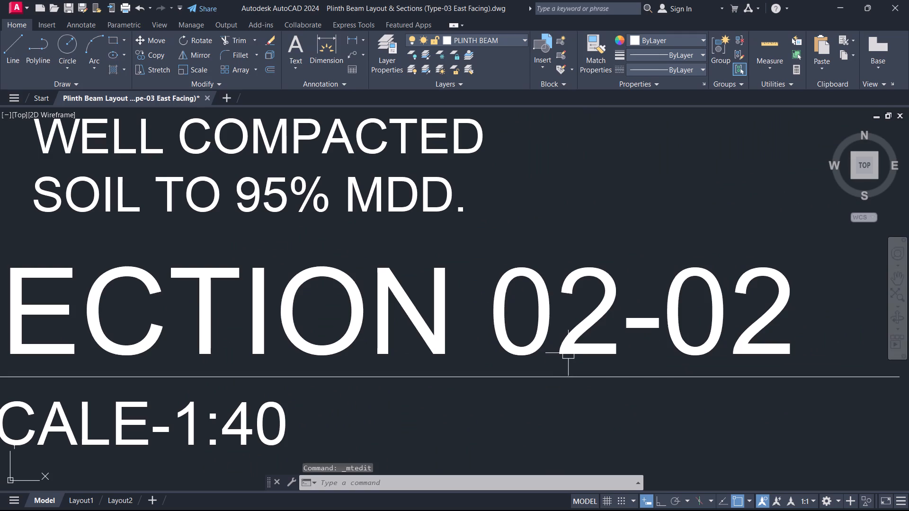
pyautogui.doubleClick(574, 352)
pyautogui.click(575, 351)
pyautogui.click(616, 352)
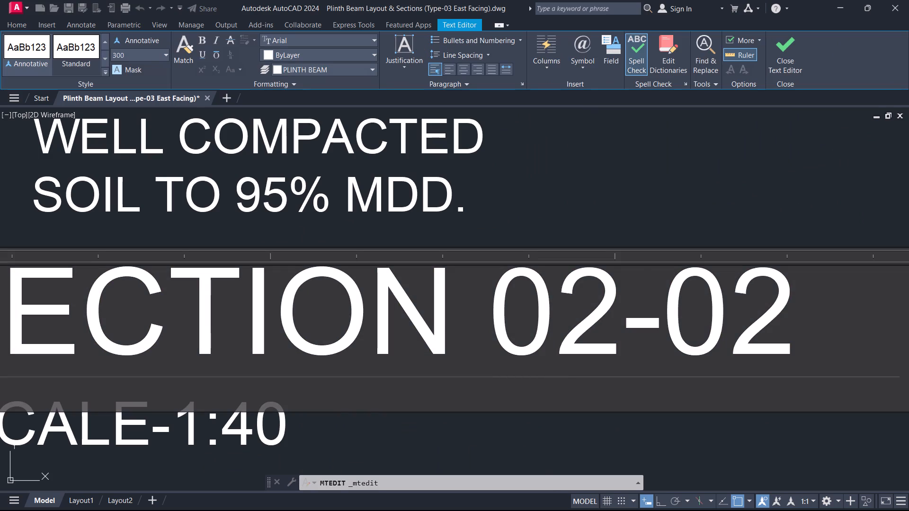
pyautogui.press('BackSpace')
pyautogui.press('1')
pyautogui.press('Right')
pyautogui.press('Right')
pyautogui.press('Right')
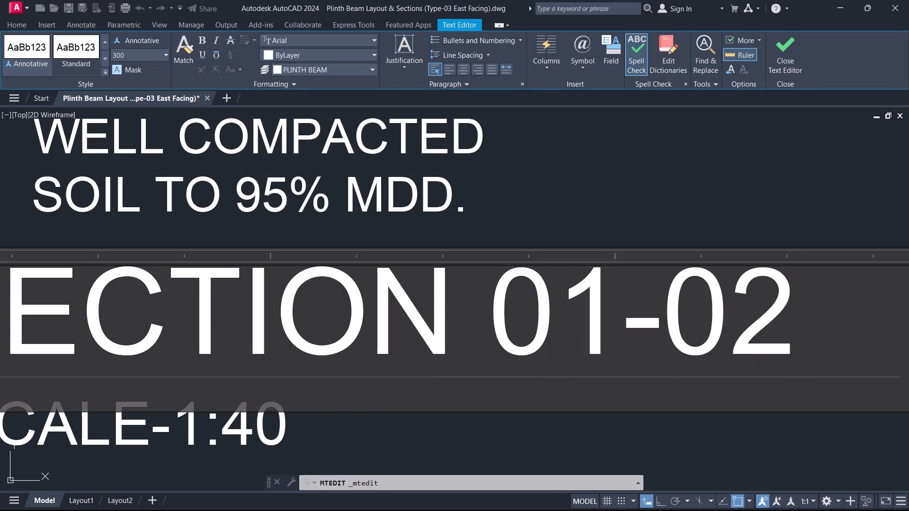
pyautogui.press('BackSpace')
pyautogui.press('1')
pyautogui.click(830, 202)
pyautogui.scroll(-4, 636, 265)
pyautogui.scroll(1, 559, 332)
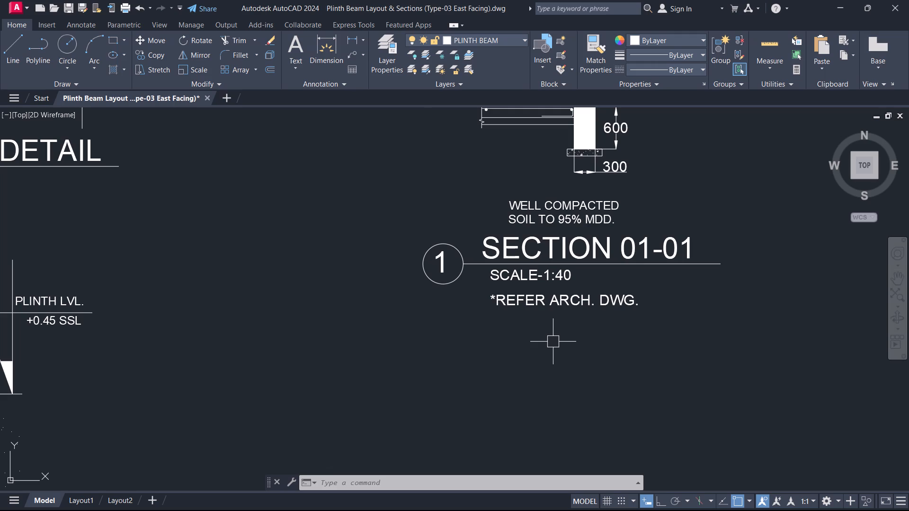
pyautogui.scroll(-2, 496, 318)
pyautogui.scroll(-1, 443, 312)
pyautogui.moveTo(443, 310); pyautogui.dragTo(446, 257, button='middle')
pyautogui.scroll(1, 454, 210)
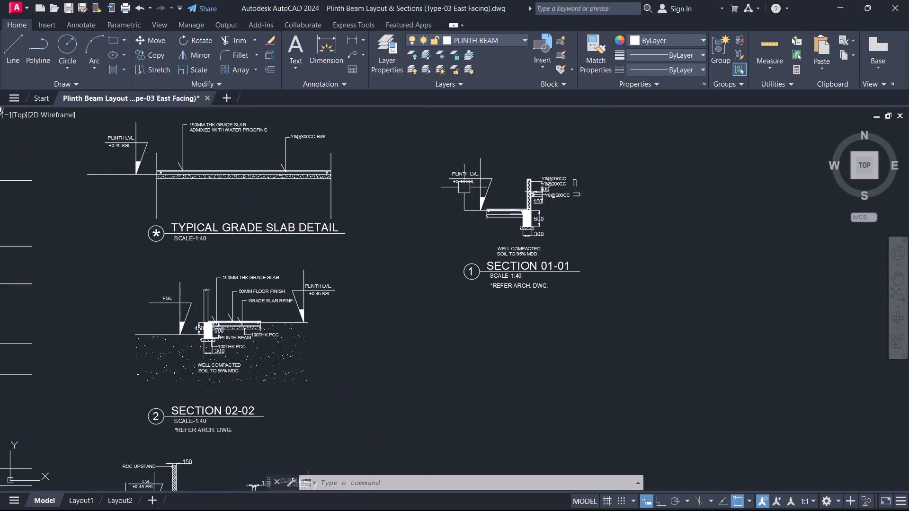
# Compare Section 01-01 with the finished Section 02-02, and inspect its grade slab and plinth beam area closely.
pyautogui.scroll(1, 479, 203)
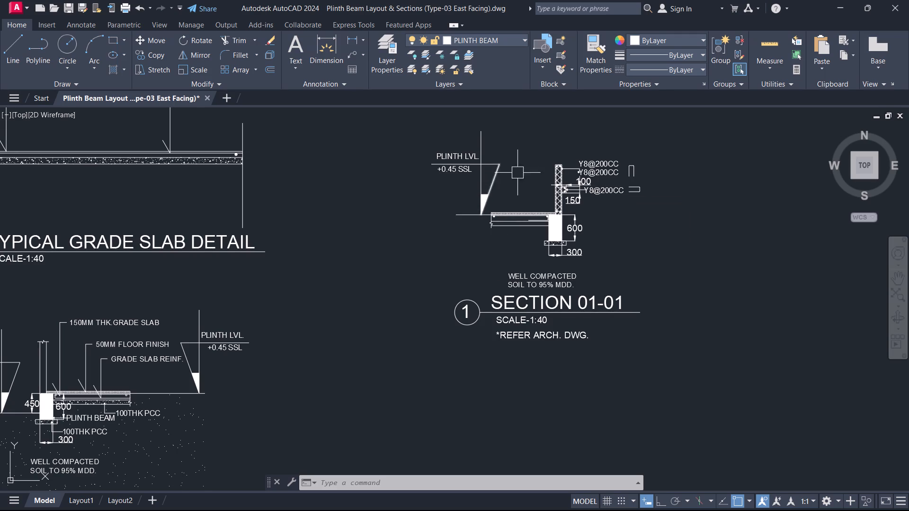
pyautogui.scroll(-1, 431, 308)
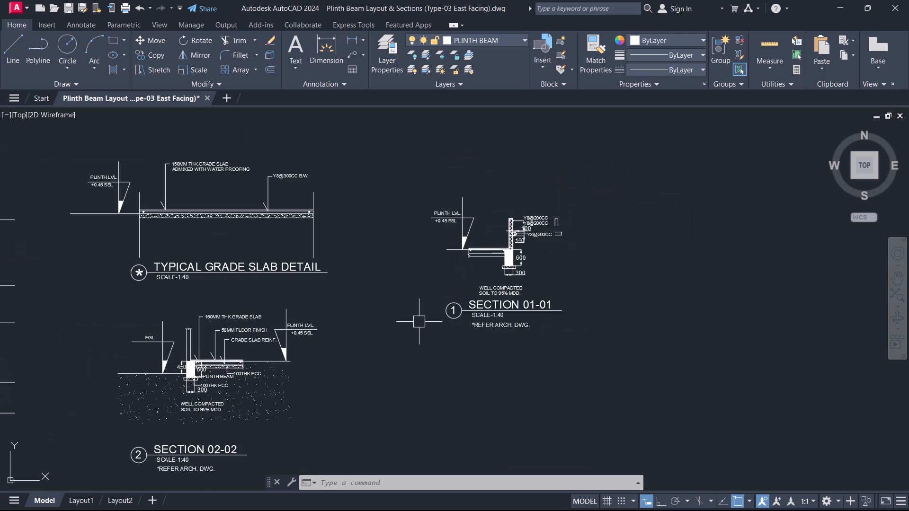
pyautogui.moveTo(418, 326); pyautogui.dragTo(203, 405, button='middle')
pyautogui.scroll(2, 418, 327)
pyautogui.scroll(3, 428, 224)
pyautogui.moveTo(429, 220); pyautogui.dragTo(410, 270, button='middle')
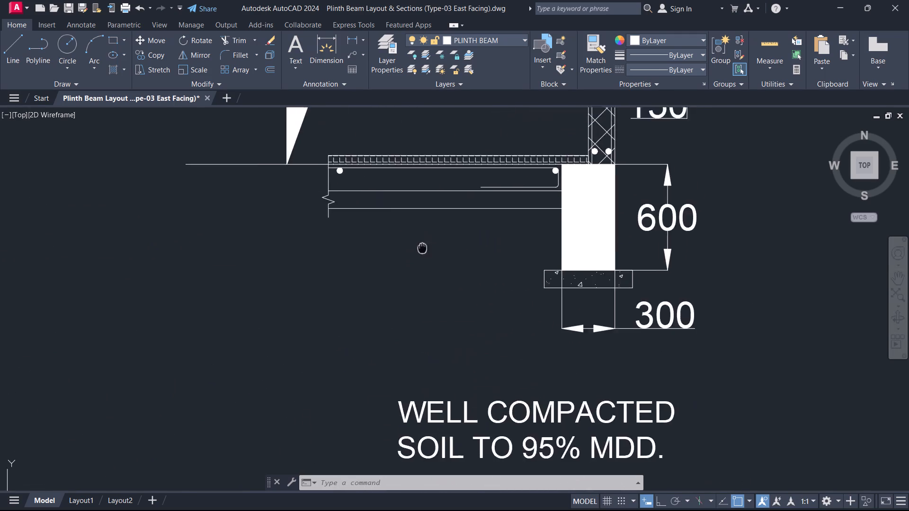
pyautogui.moveTo(410, 270); pyautogui.dragTo(361, 333, button='middle')
pyautogui.scroll(1, 361, 333)
pyautogui.scroll(-4, 361, 333)
pyautogui.middleClick(361, 333)
pyautogui.scroll(2, 361, 333)
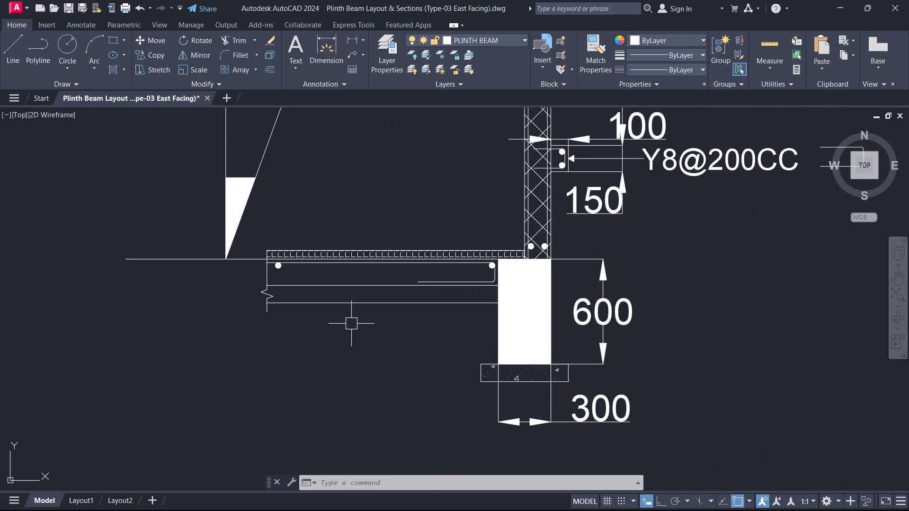
# Choose AR-CONC as the pattern for the Hatch command.
pyautogui.write('H')
pyautogui.press('space')
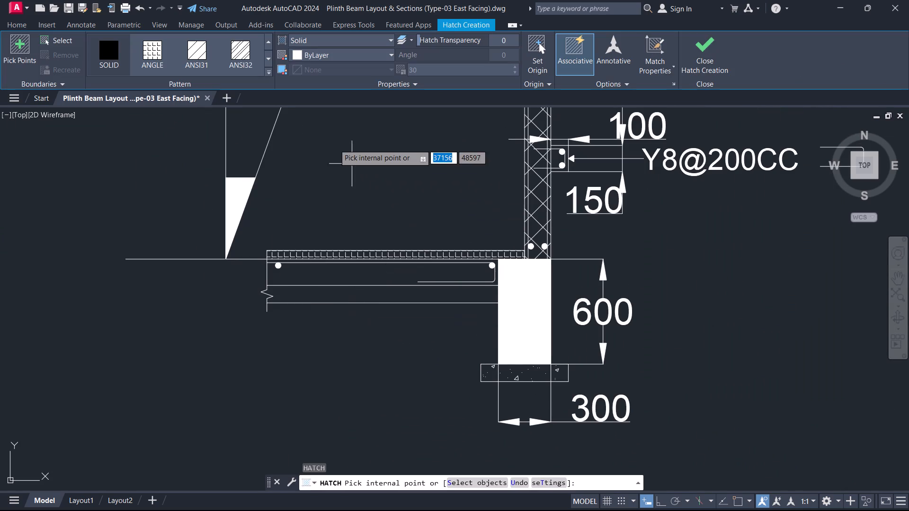
pyautogui.click(268, 75)
pyautogui.click(249, 163)
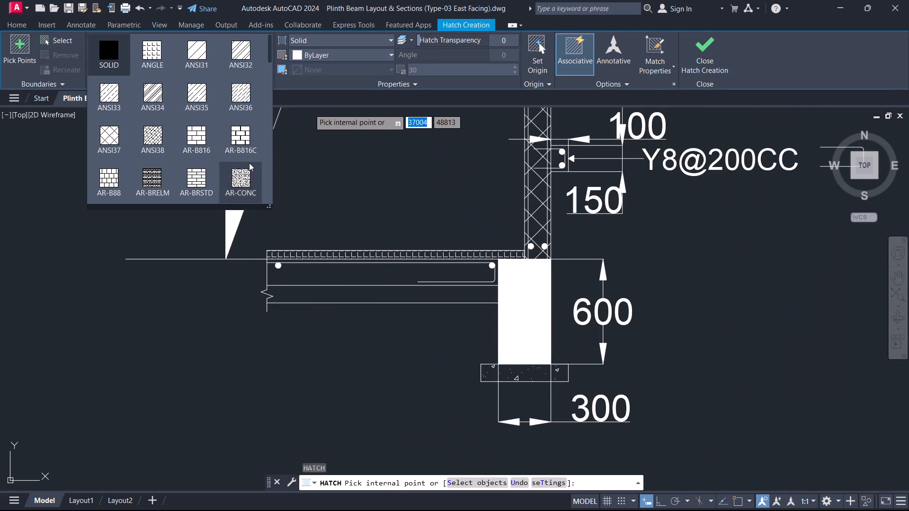
pyautogui.press('Escape')
pyautogui.scroll(1, 532, 342)
pyautogui.scroll(-2, 539, 342)
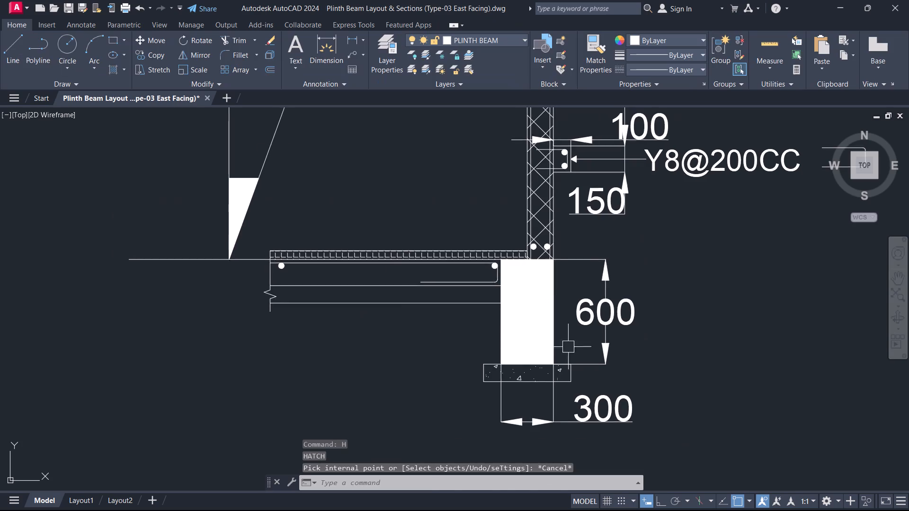
# Draw a helper rectangle in the empty space beside the Section 01-01 detail.
pyautogui.scroll(-2, 597, 355)
pyautogui.moveTo(619, 359); pyautogui.dragTo(481, 317, button='middle')
pyautogui.press('r')
pyautogui.press('e')
pyautogui.press('c')
pyautogui.press('space')
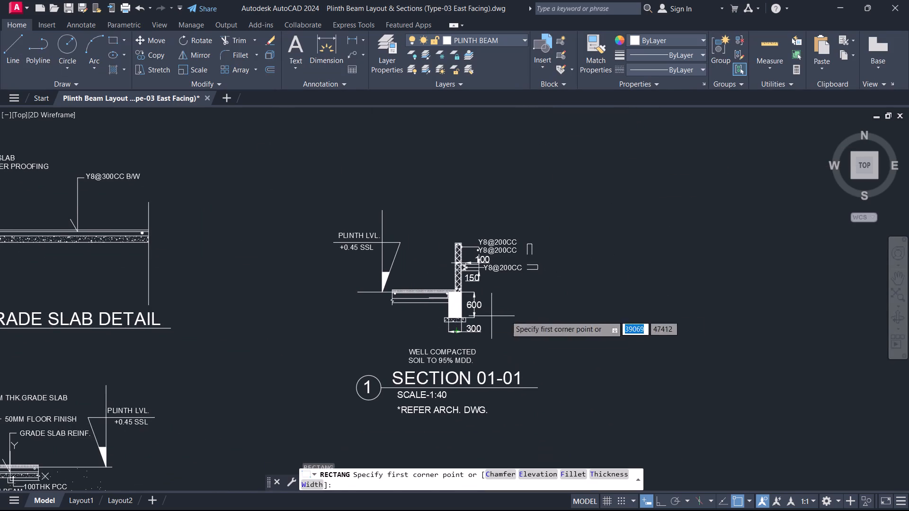
pyautogui.moveTo(594, 295); pyautogui.dragTo(599, 299)
pyautogui.click(727, 376)
pyautogui.press('Escape')
# Hatch the helper rectangle and the PCC layer beneath Section 01-01's grade slab with AR-CONC at scale 1.
pyautogui.write('H')
pyautogui.press('space')
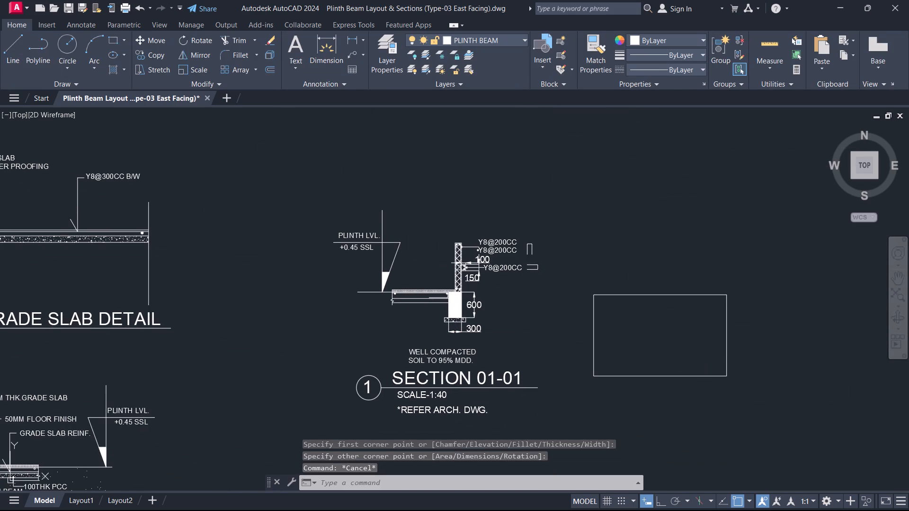
pyautogui.click(662, 328)
pyautogui.click(439, 68)
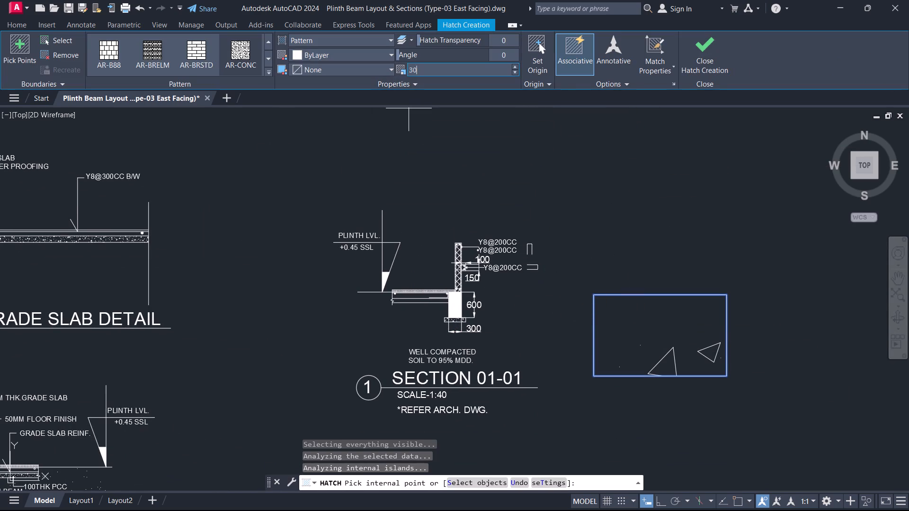
pyautogui.press('1')
pyautogui.press('Return')
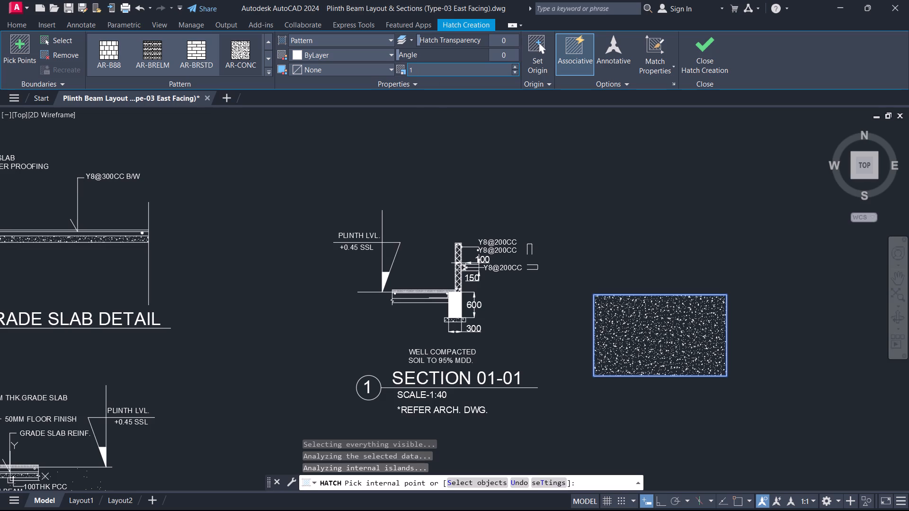
pyautogui.scroll(5, 391, 301)
pyautogui.click(454, 283)
pyautogui.press('Escape')
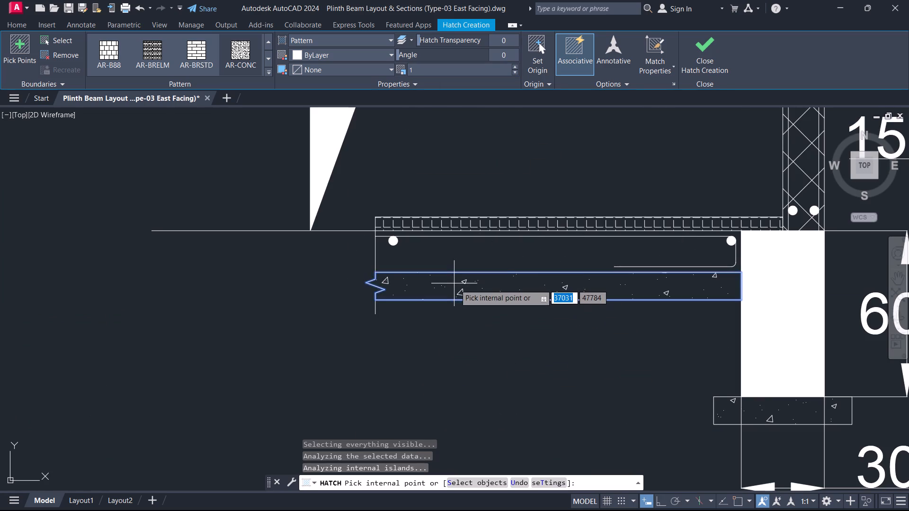
# Explode the helper rectangle together with its AR-CONC hatch.
pyautogui.scroll(-6, 508, 291)
pyautogui.click(753, 351)
pyautogui.press('Escape')
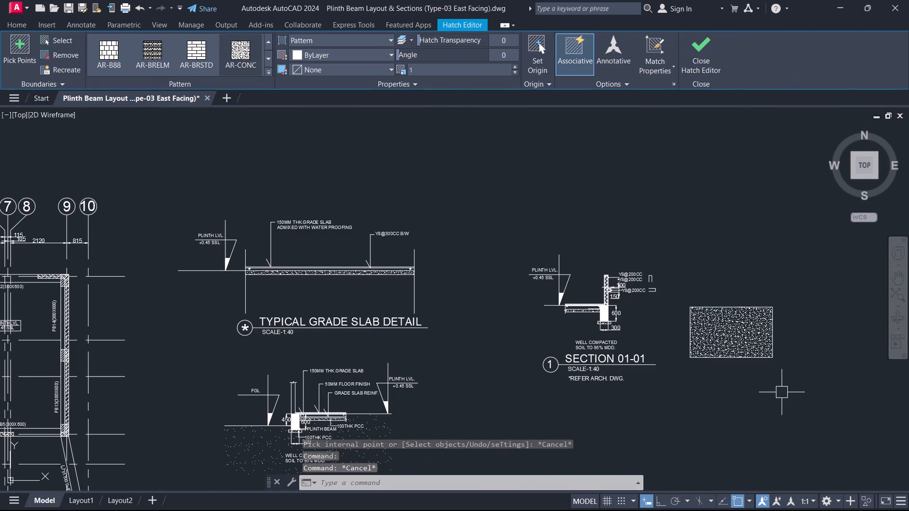
pyautogui.scroll(3, 757, 355)
pyautogui.moveTo(798, 408); pyautogui.dragTo(789, 396)
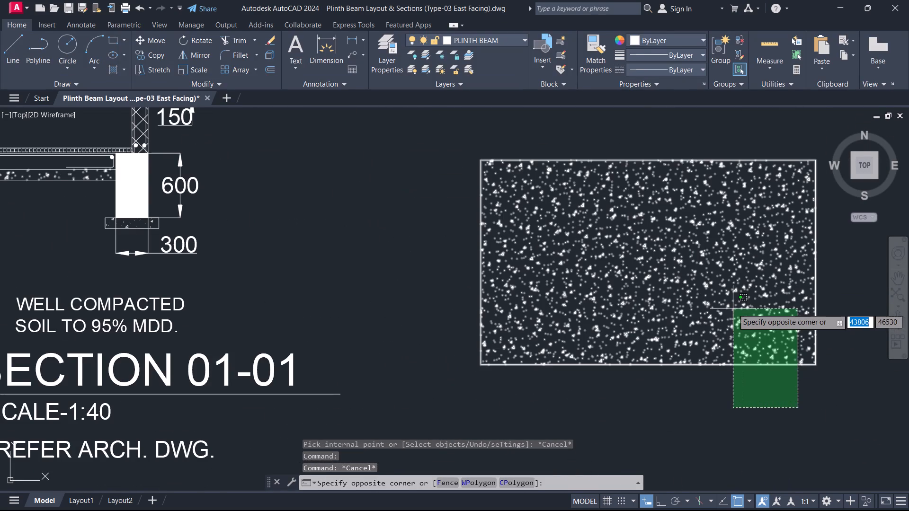
pyautogui.click(733, 308)
pyautogui.press('x')
pyautogui.press('space')
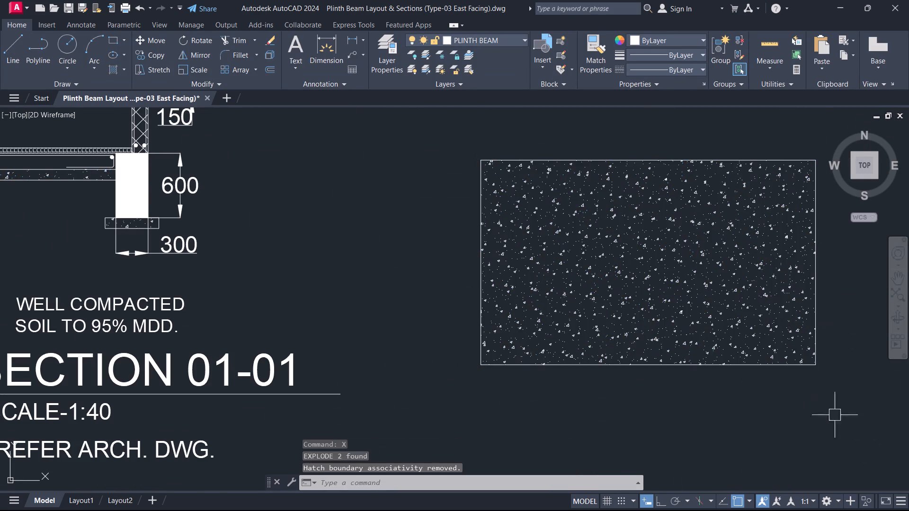
# Erase the exploded helper rectangle and all the hatch pieces within it.
pyautogui.moveTo(854, 425); pyautogui.dragTo(847, 417)
pyautogui.click(401, 139)
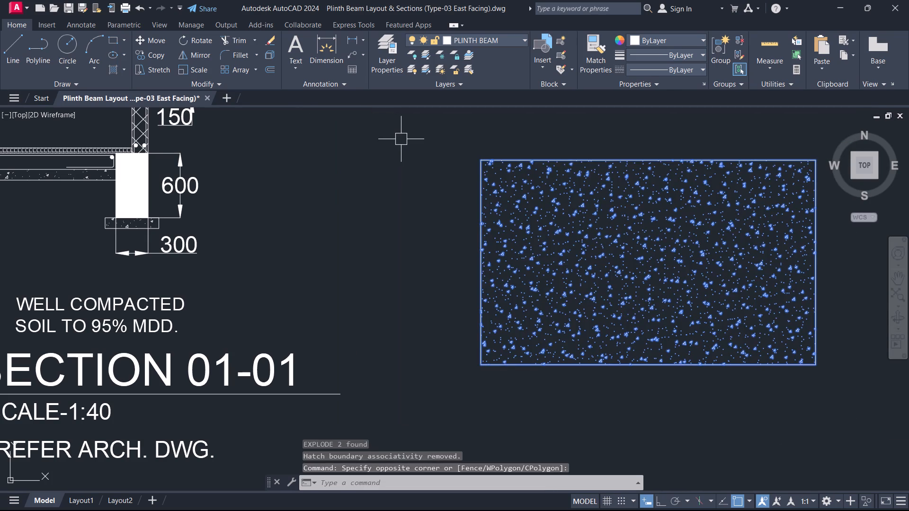
pyautogui.press('Delete')
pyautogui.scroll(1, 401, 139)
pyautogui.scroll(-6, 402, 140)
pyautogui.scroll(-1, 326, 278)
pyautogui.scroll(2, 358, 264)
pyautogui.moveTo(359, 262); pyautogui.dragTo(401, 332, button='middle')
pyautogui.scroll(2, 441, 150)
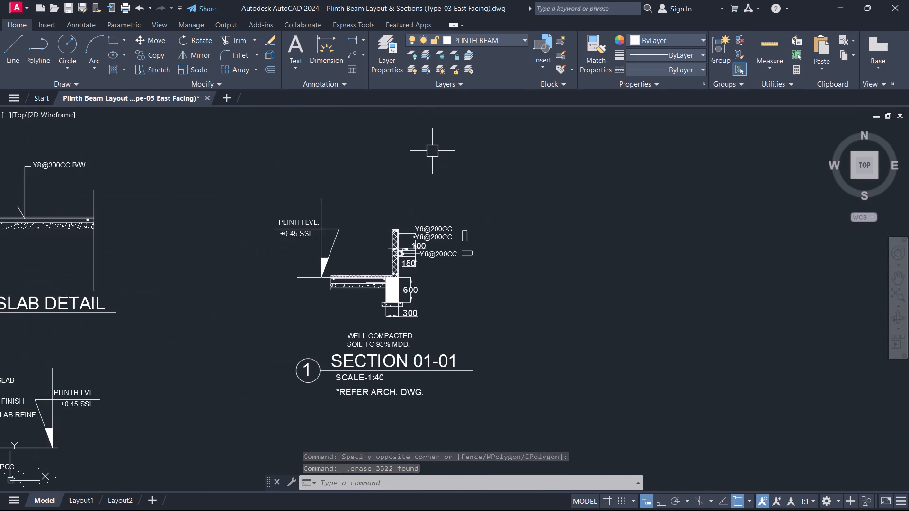
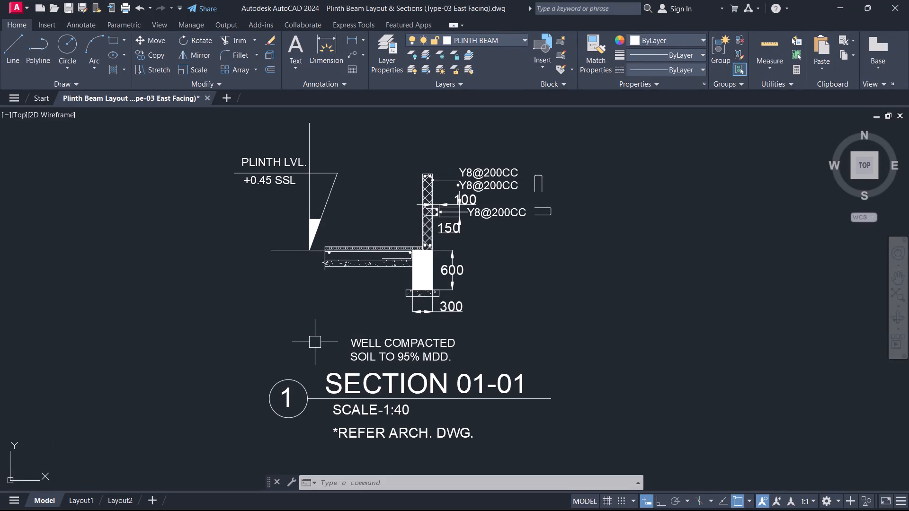
# Copy the 100THK PCC label with its leader and arrowhead from beneath Section 02-02's beam onto the PCC under Section 01-01's plinth beam.
pyautogui.scroll(1, 100, 198)
pyautogui.scroll(-2, 100, 198)
pyautogui.moveTo(116, 219); pyautogui.dragTo(520, 234, button='middle')
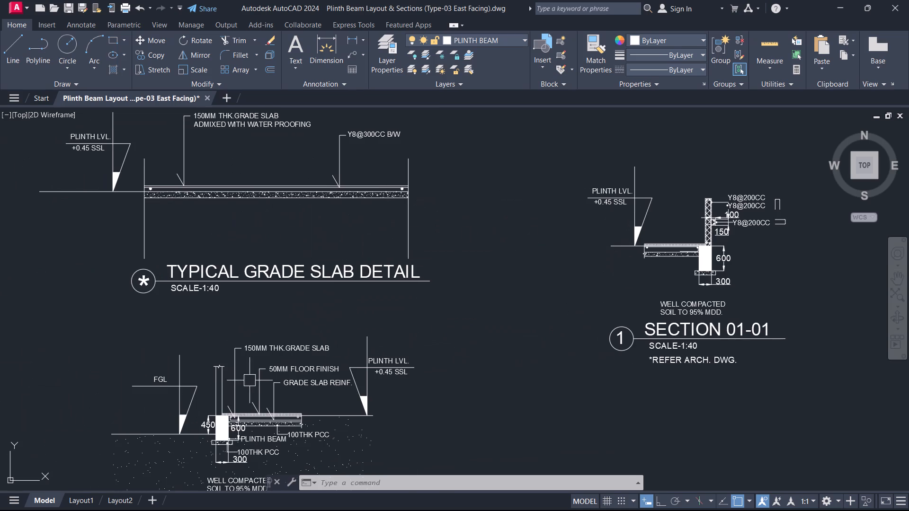
pyautogui.moveTo(277, 430); pyautogui.dragTo(300, 344, button='middle')
pyautogui.scroll(2, 277, 430)
pyautogui.scroll(2, 236, 432)
pyautogui.moveTo(236, 432); pyautogui.dragTo(276, 406, button='middle')
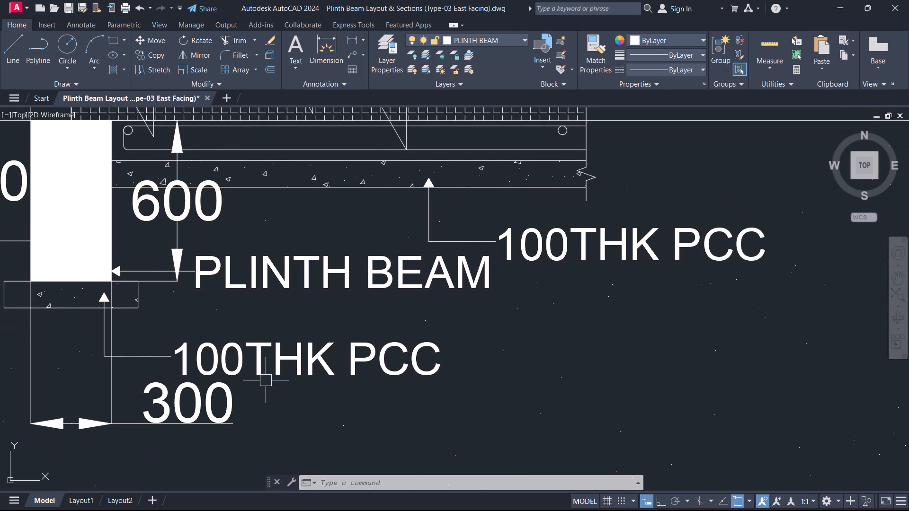
pyautogui.scroll(1, 266, 380)
pyautogui.click(261, 374)
pyautogui.click(52, 347)
pyautogui.scroll(-2, 16, 336)
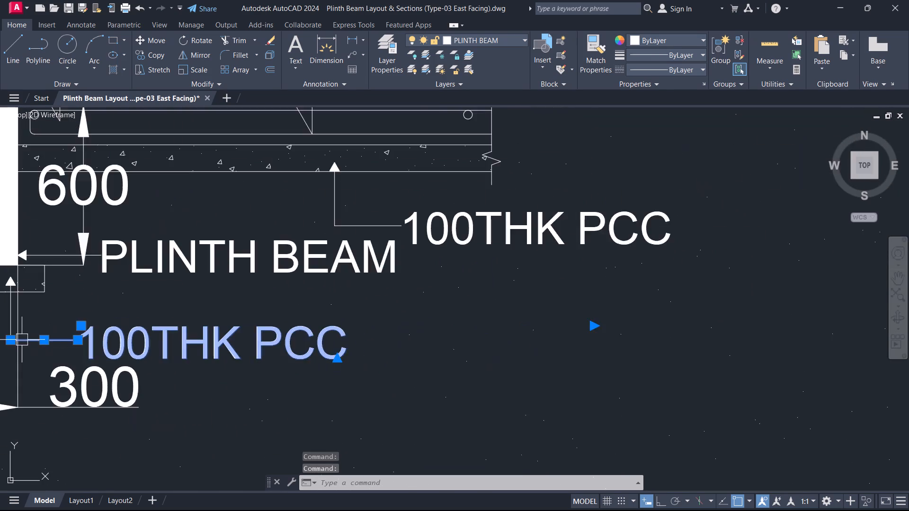
pyautogui.scroll(1, 39, 348)
pyautogui.moveTo(39, 348); pyautogui.dragTo(275, 429, button='middle')
pyautogui.scroll(2, 215, 378)
pyautogui.click(248, 396)
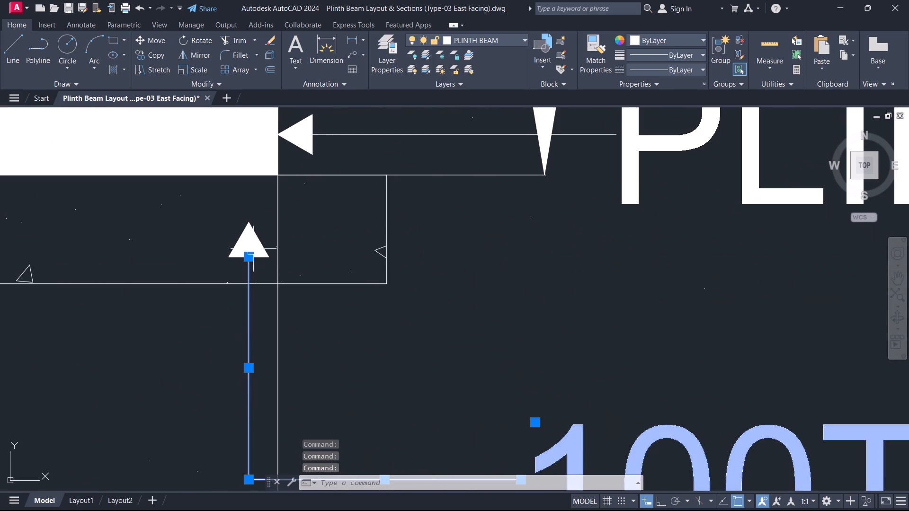
pyautogui.moveTo(214, 209); pyautogui.dragTo(217, 213)
pyautogui.click(281, 283)
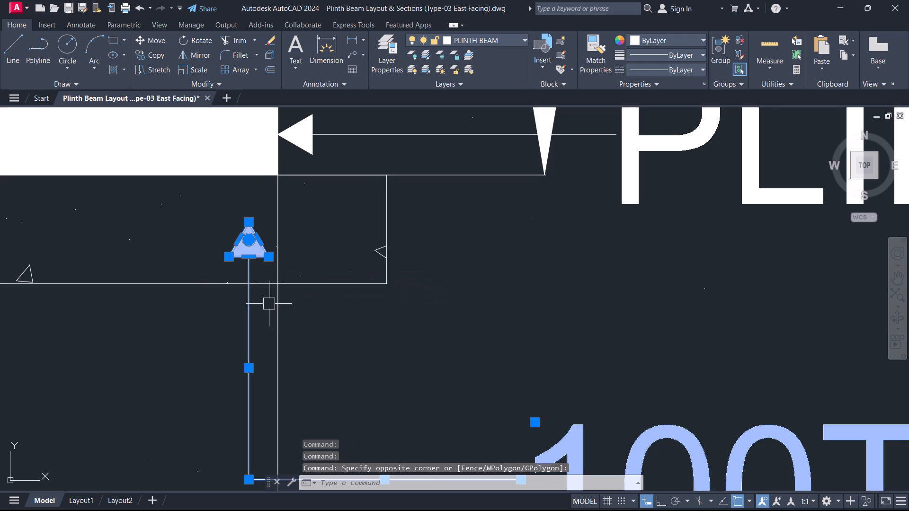
pyautogui.write('XC')
pyautogui.press('BackSpace')
pyautogui.press('BackSpace')
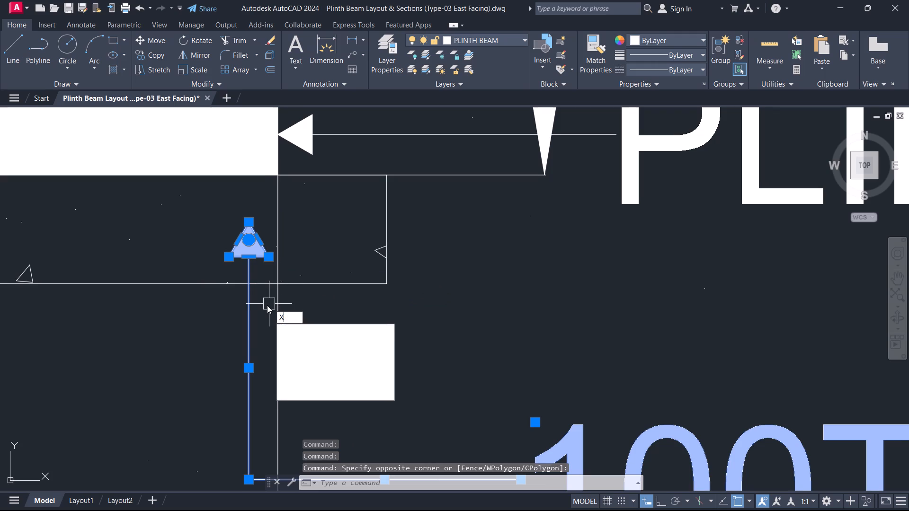
pyautogui.press('c')
pyautogui.write('O')
pyautogui.press('space')
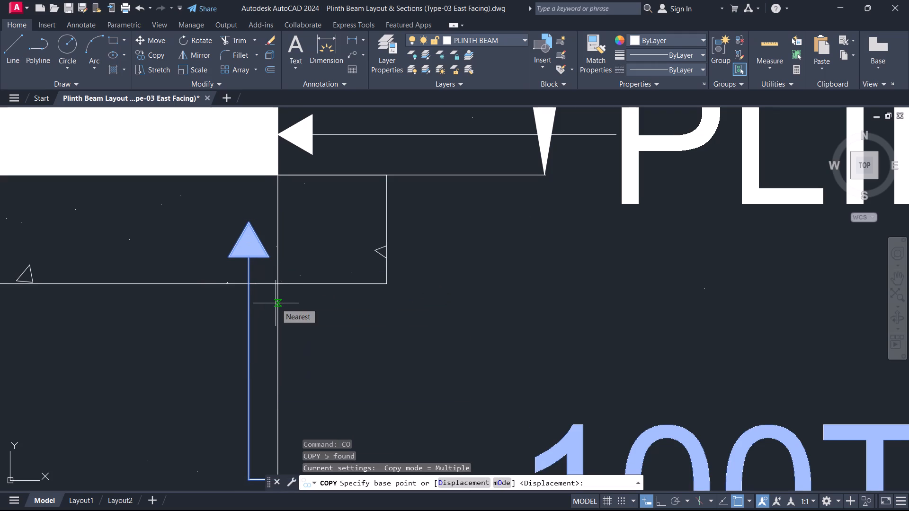
pyautogui.click(252, 221)
pyautogui.scroll(-11, 350, 269)
pyautogui.scroll(3, 557, 275)
pyautogui.moveTo(557, 275); pyautogui.dragTo(543, 294, button='middle')
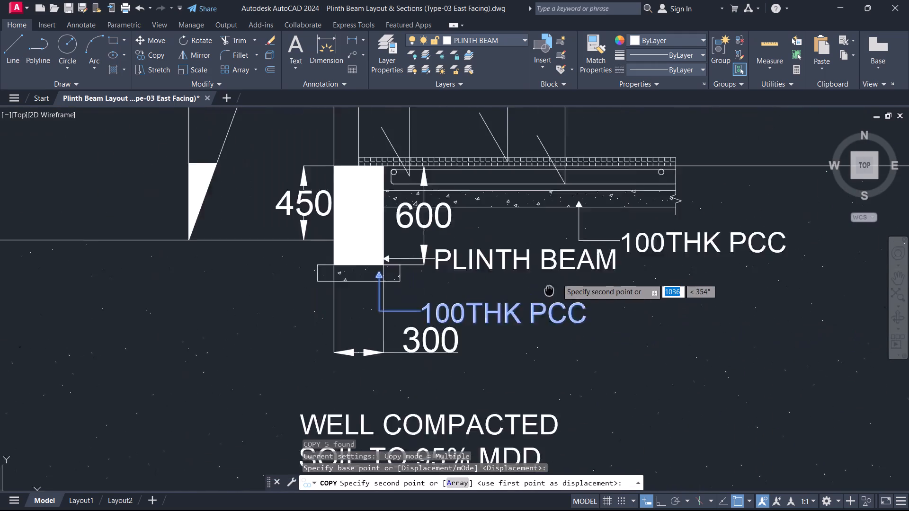
pyautogui.moveTo(543, 294); pyautogui.dragTo(0, 346, button='middle')
pyautogui.scroll(-4, 0, 346)
pyautogui.scroll(1, 243, 300)
pyautogui.scroll(-2, 620, 284)
pyautogui.moveTo(610, 294); pyautogui.dragTo(121, 458, button='middle')
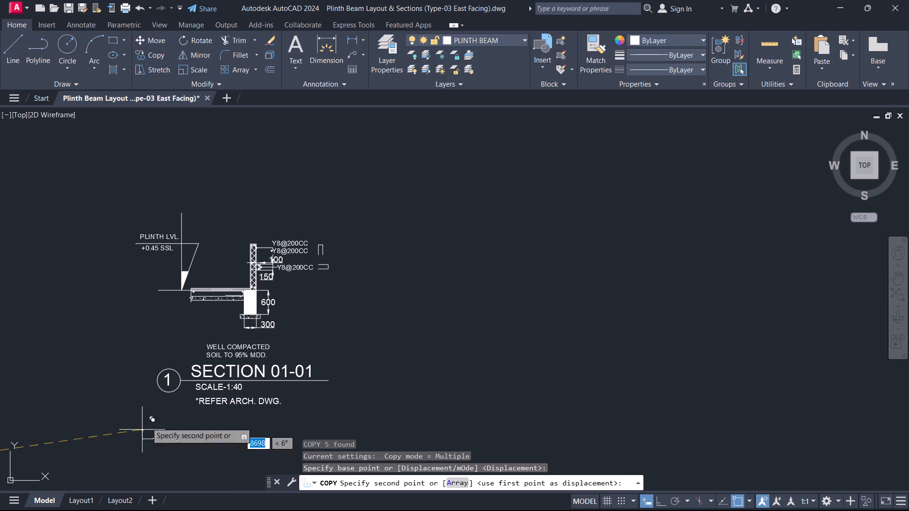
pyautogui.scroll(3, 222, 354)
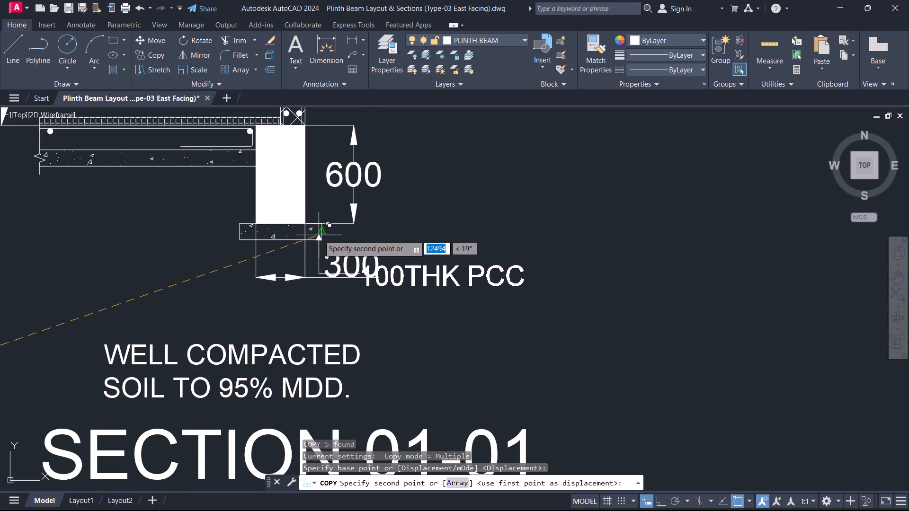
pyautogui.scroll(4, 318, 235)
pyautogui.scroll(-3, 318, 227)
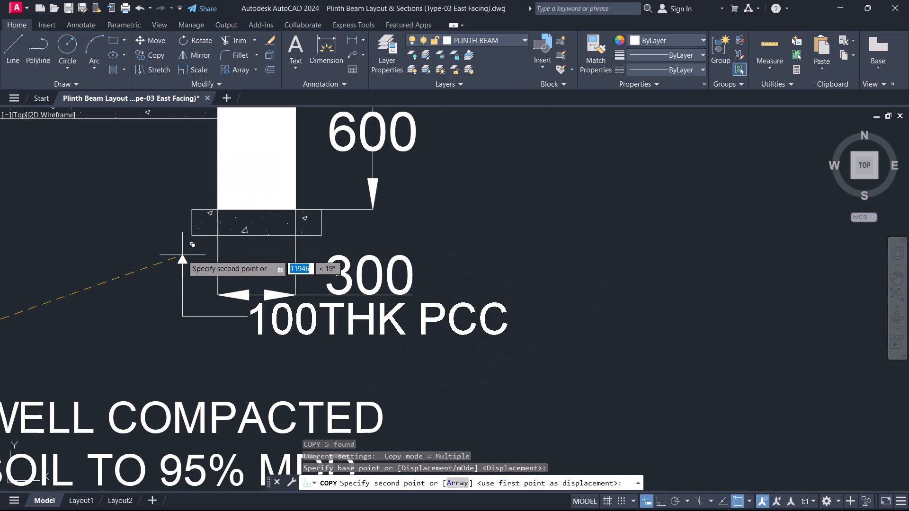
pyautogui.moveTo(205, 242); pyautogui.dragTo(271, 247, button='middle')
pyautogui.click(327, 227)
pyautogui.press('Escape')
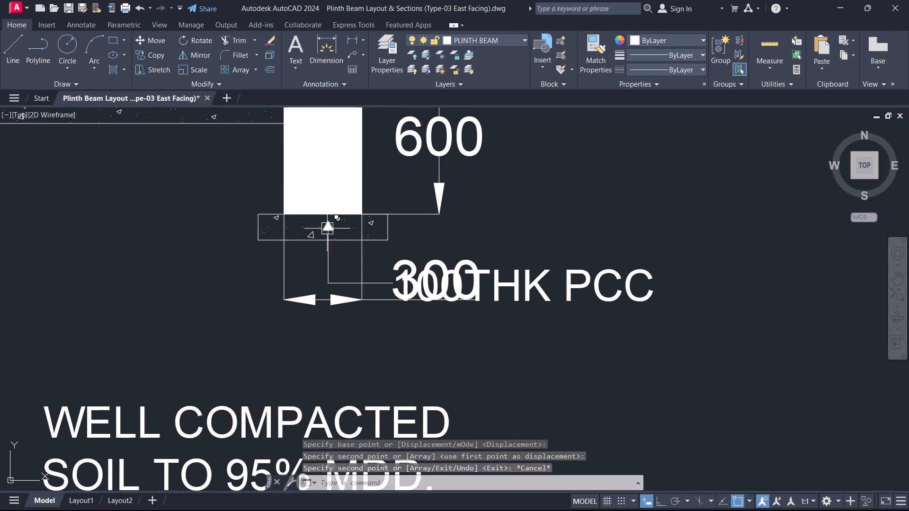
# Move the copied 100THK PCC text and its horizontal leader line straight down, clear below the 300 dimension.
pyautogui.scroll(2, 342, 256)
pyautogui.scroll(1, 403, 315)
pyautogui.click(406, 315)
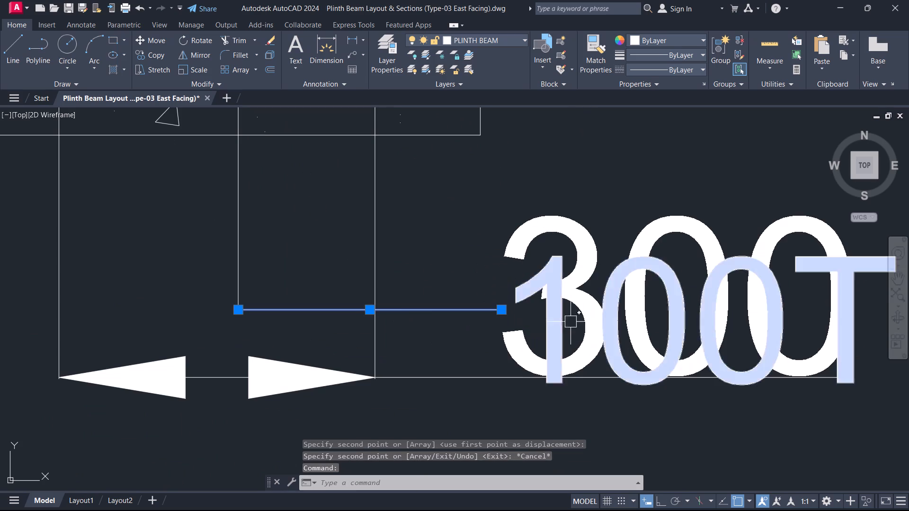
pyautogui.click(562, 323)
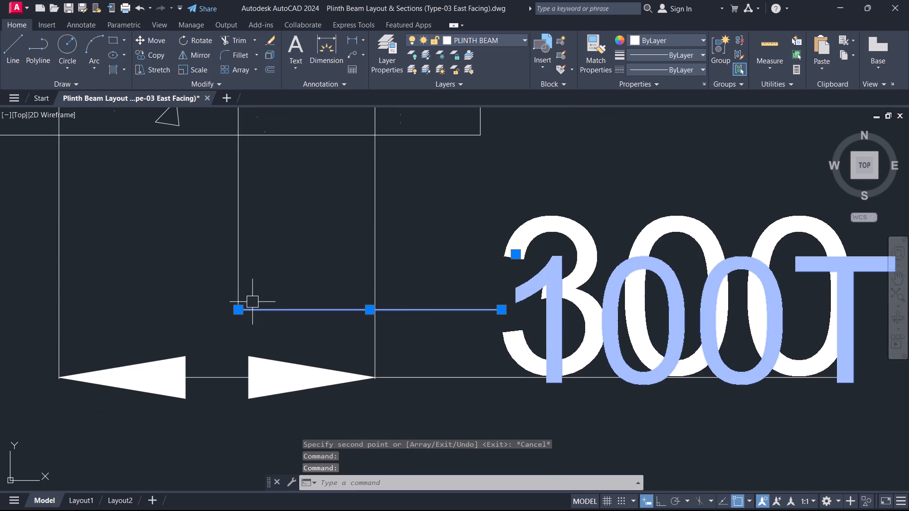
pyautogui.write('M')
pyautogui.press('space')
pyautogui.click(258, 303)
pyautogui.moveTo(272, 381); pyautogui.dragTo(271, 275, button='middle')
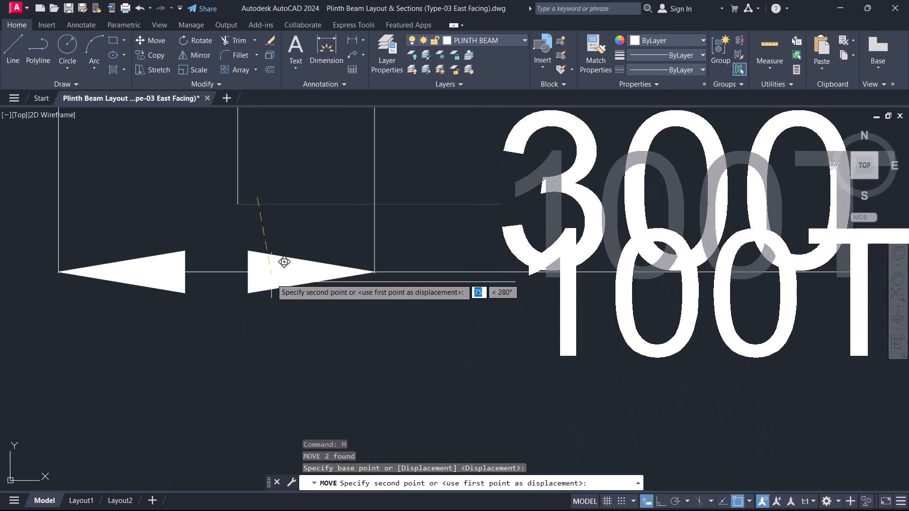
pyautogui.press('F8')
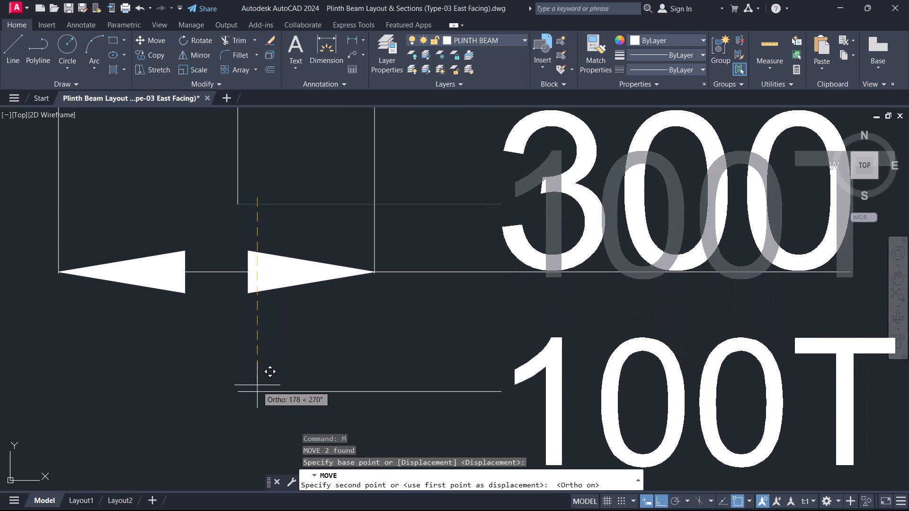
pyautogui.click(257, 396)
pyautogui.press('Escape')
# Stretch the vertical leader line down to the end of the moved horizontal leader, about 394 long.
pyautogui.click(235, 190)
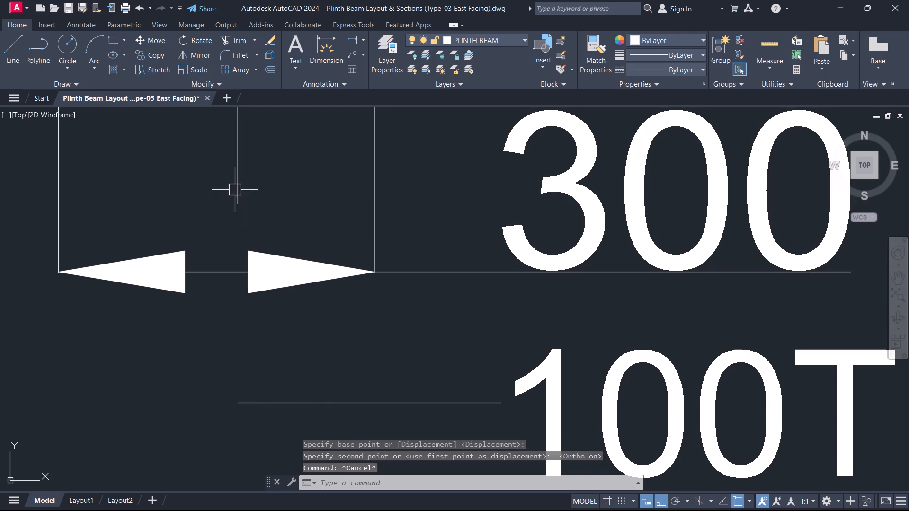
pyautogui.click(239, 210)
pyautogui.doubleClick(239, 203)
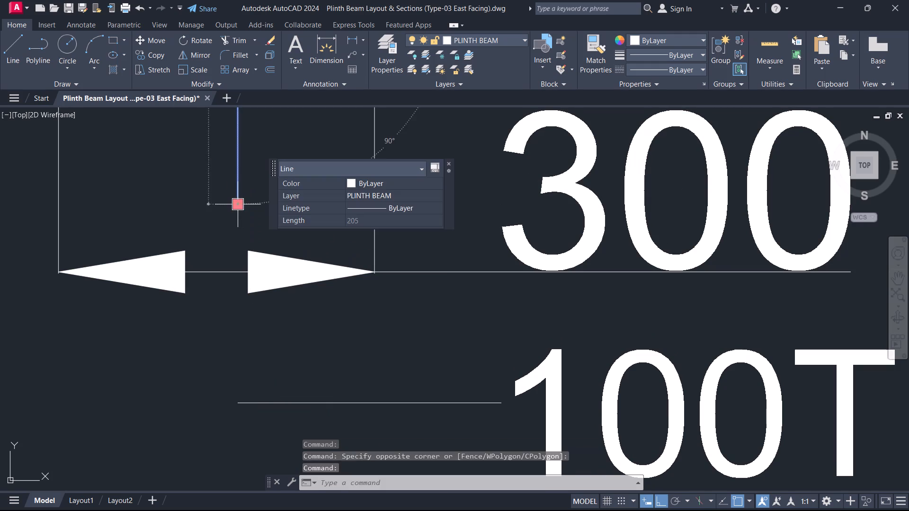
pyautogui.moveTo(238, 205); pyautogui.dragTo(242, 223)
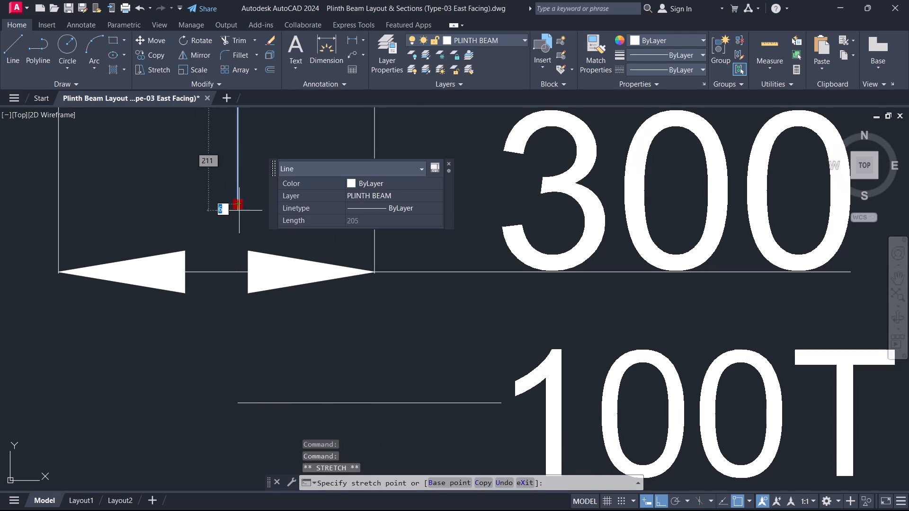
pyautogui.moveTo(242, 223); pyautogui.dragTo(236, 407)
pyautogui.click(235, 401)
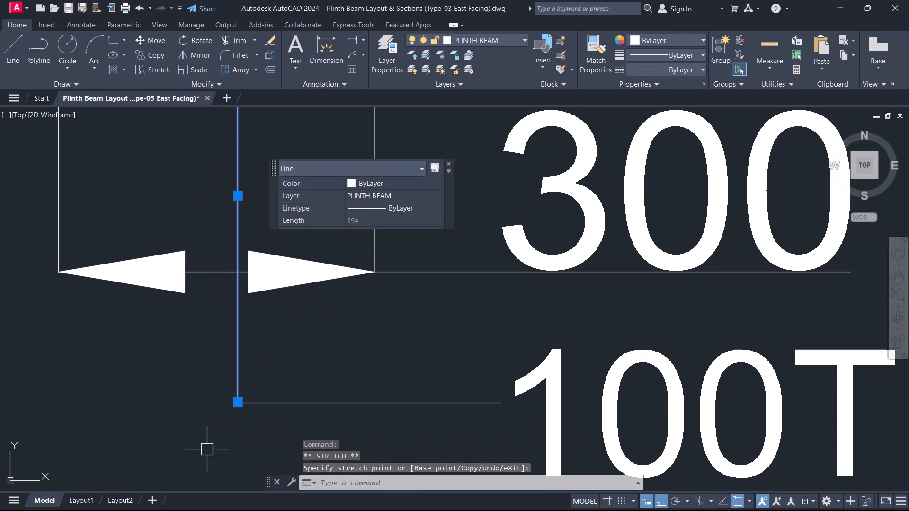
pyautogui.press('Escape')
# Copy the PLINTH BEAM label with its leader and arrowhead from Section 02-02 to the side face of Section 01-01's plinth beam.
pyautogui.scroll(-5, 199, 457)
pyautogui.moveTo(200, 446); pyautogui.dragTo(321, 365, button='middle')
pyautogui.scroll(1, 321, 365)
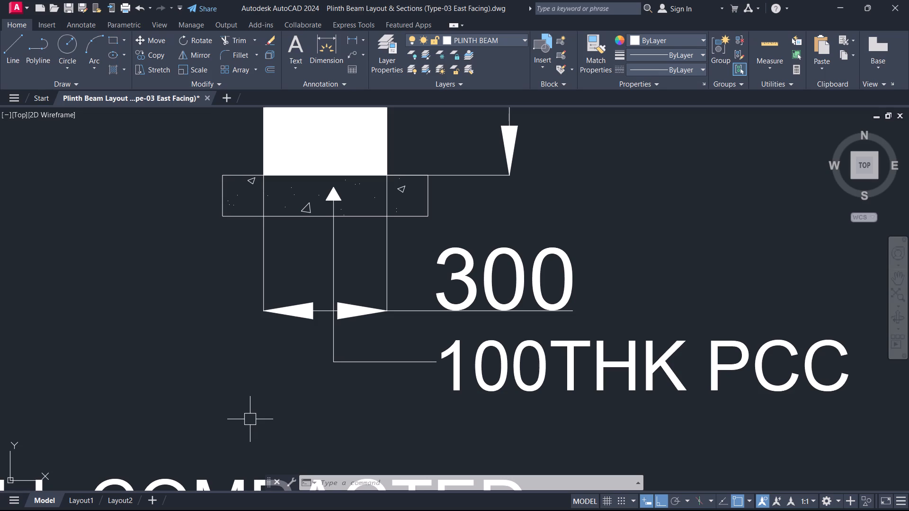
pyautogui.scroll(-2, 391, 361)
pyautogui.moveTo(396, 361); pyautogui.dragTo(481, 347, button='middle')
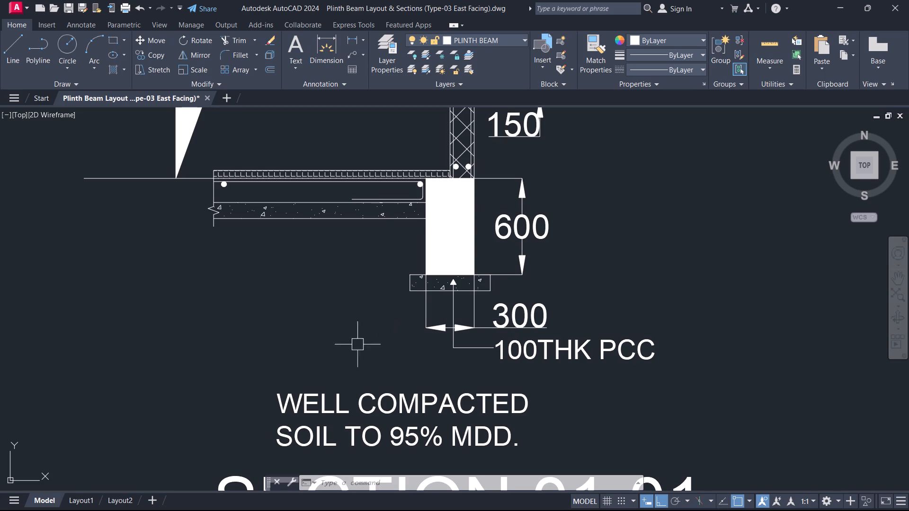
pyautogui.scroll(-3, 384, 271)
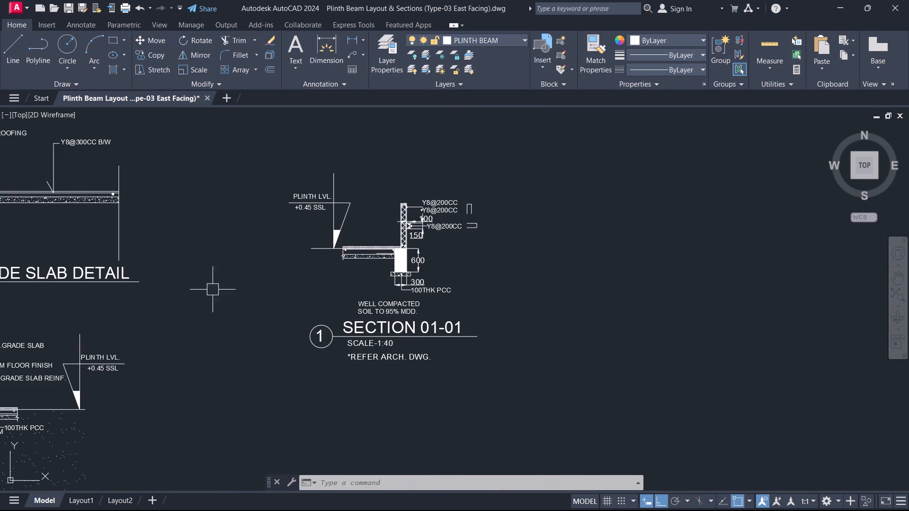
pyautogui.scroll(-1, 177, 284)
pyautogui.moveTo(179, 286); pyautogui.dragTo(452, 263, button='middle')
pyautogui.scroll(2, 378, 306)
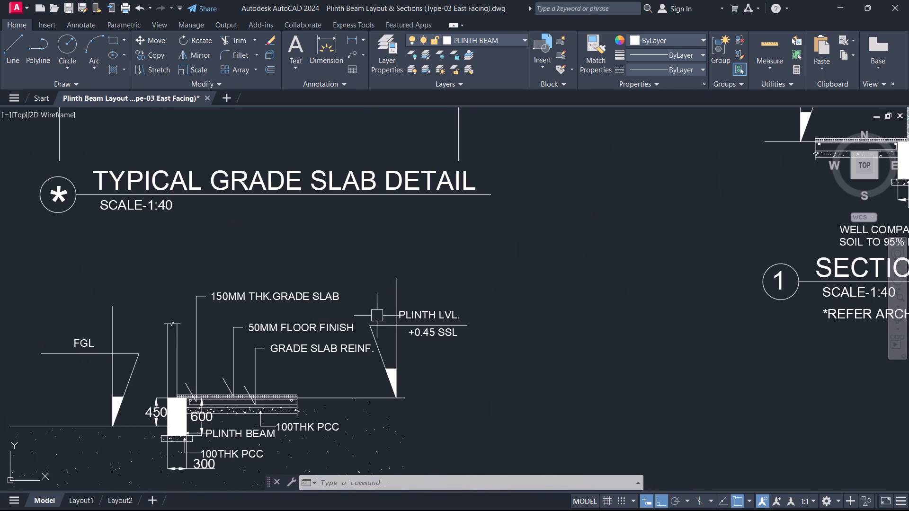
pyautogui.moveTo(154, 410); pyautogui.dragTo(216, 331, button='middle')
pyautogui.scroll(3, 248, 367)
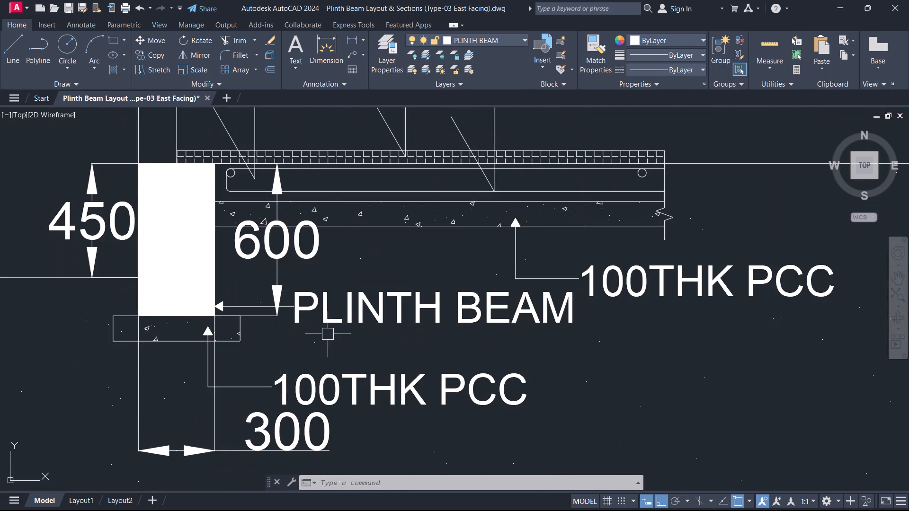
pyautogui.scroll(2, 330, 328)
pyautogui.click(318, 301)
pyautogui.click(168, 283)
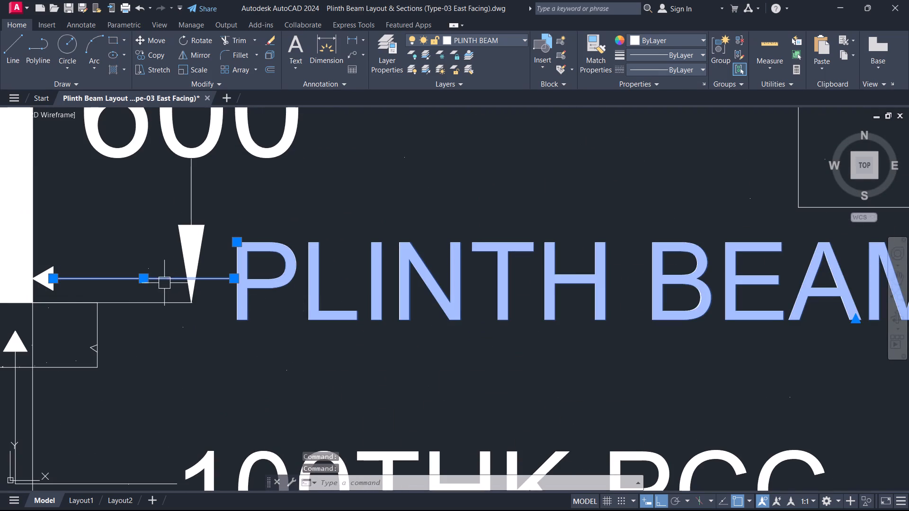
pyautogui.click(65, 289)
pyautogui.click(43, 272)
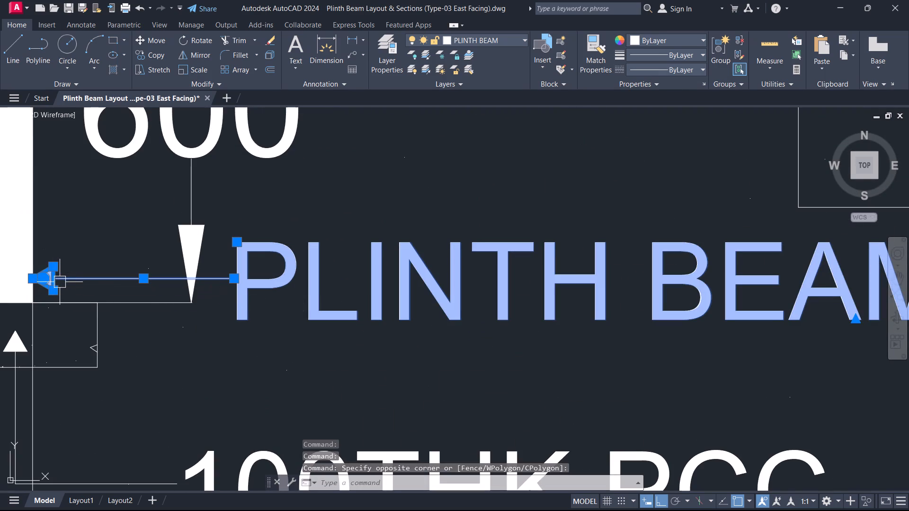
pyautogui.write('CO')
pyautogui.press('space')
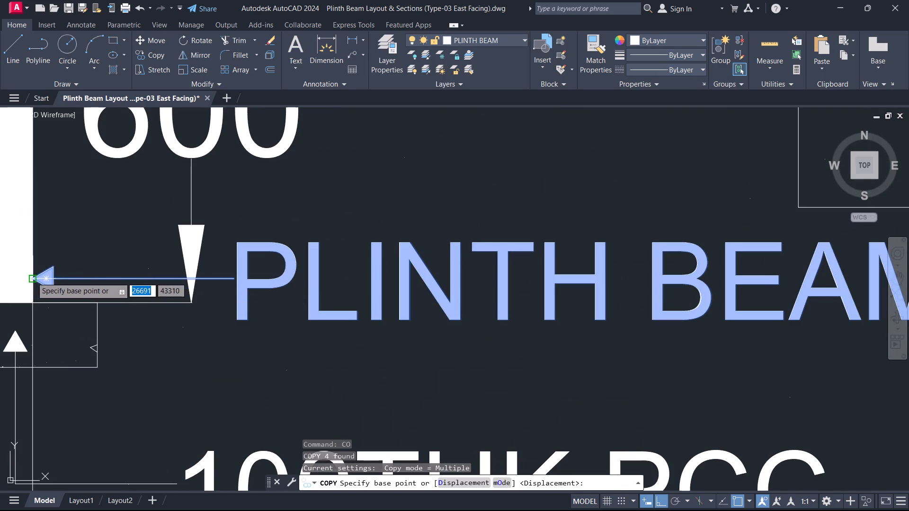
pyautogui.click(32, 277)
pyautogui.scroll(-1, 299, 332)
pyautogui.scroll(-2, 337, 348)
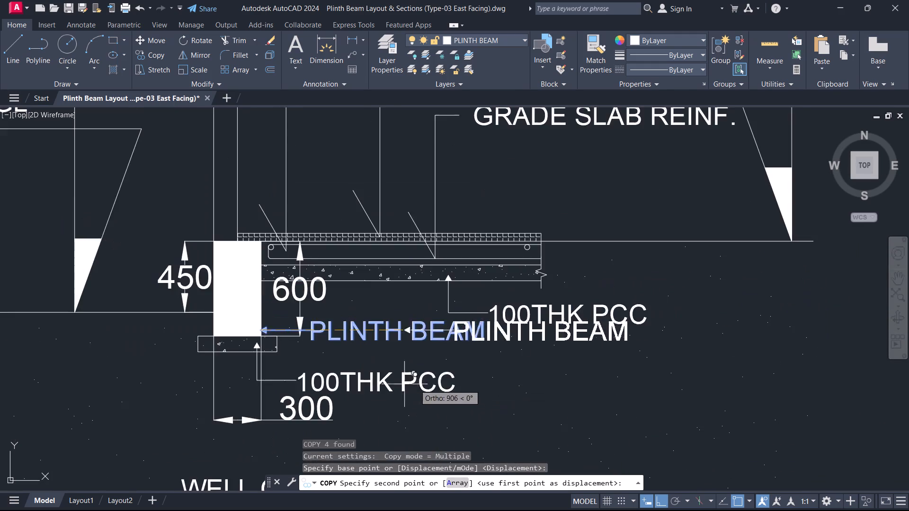
pyautogui.scroll(-1, 488, 334)
pyautogui.moveTo(488, 334); pyautogui.dragTo(0, 261, button='middle')
pyautogui.scroll(-4, 430, 257)
pyautogui.scroll(1, 527, 217)
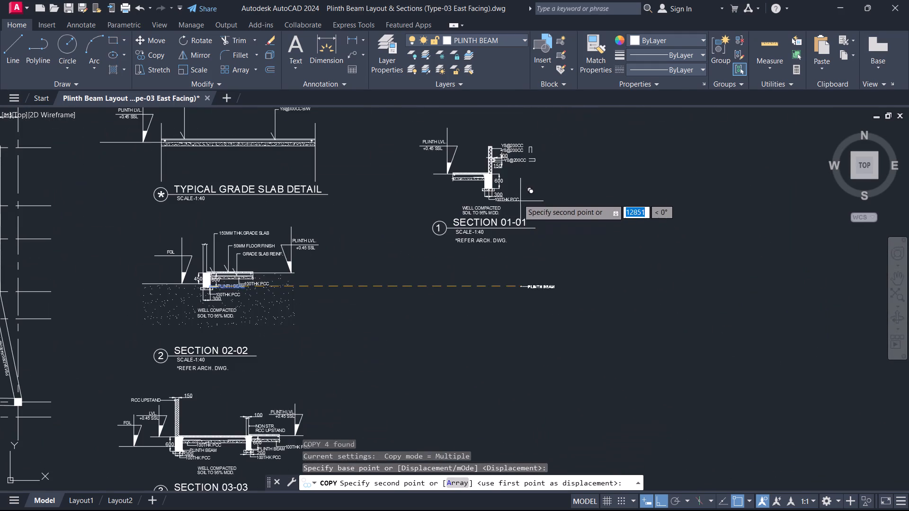
pyautogui.scroll(4, 499, 193)
pyautogui.scroll(1, 471, 158)
pyautogui.click(464, 153)
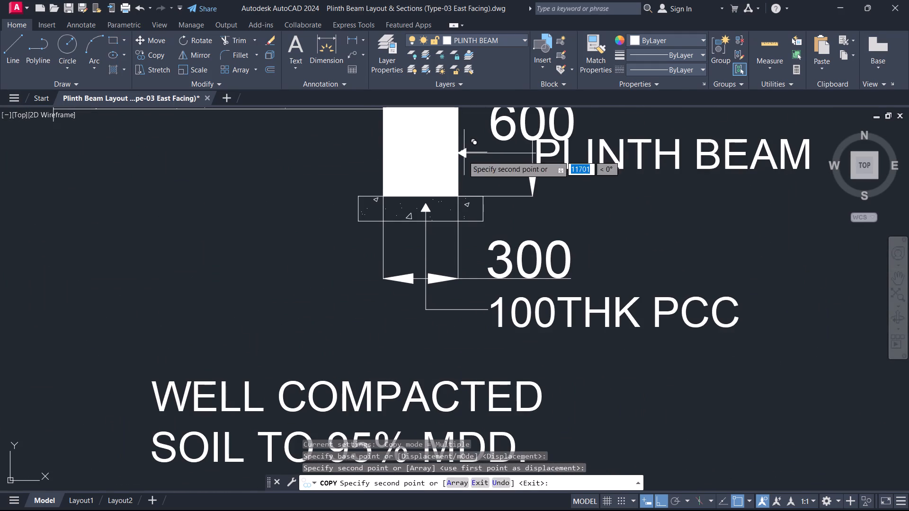
pyautogui.press('Escape')
# Move the copied PLINTH BEAM text horizontally away from the beam, clear of the 600 dimension.
pyautogui.moveTo(599, 165); pyautogui.dragTo(388, 337, button='middle')
pyautogui.scroll(1, 550, 213)
pyautogui.click(398, 333)
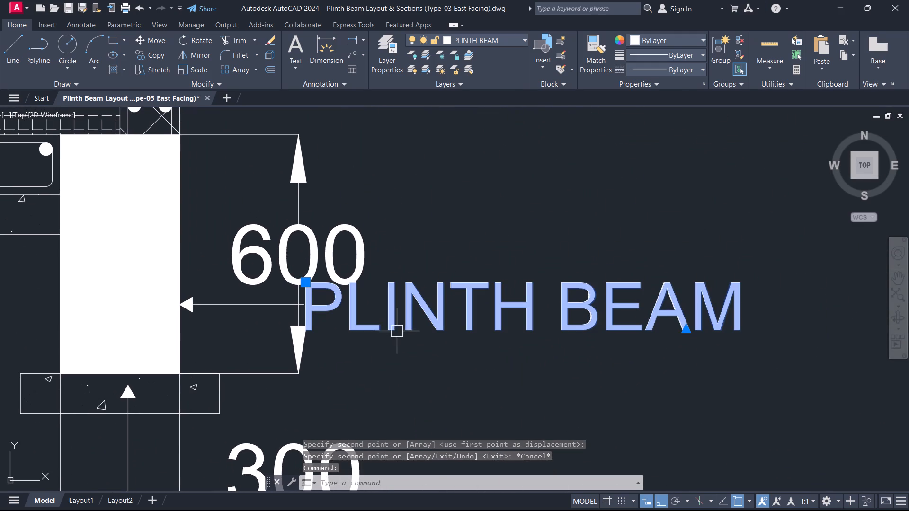
pyautogui.write('M')
pyautogui.press('space')
pyautogui.click(390, 328)
pyautogui.click(508, 314)
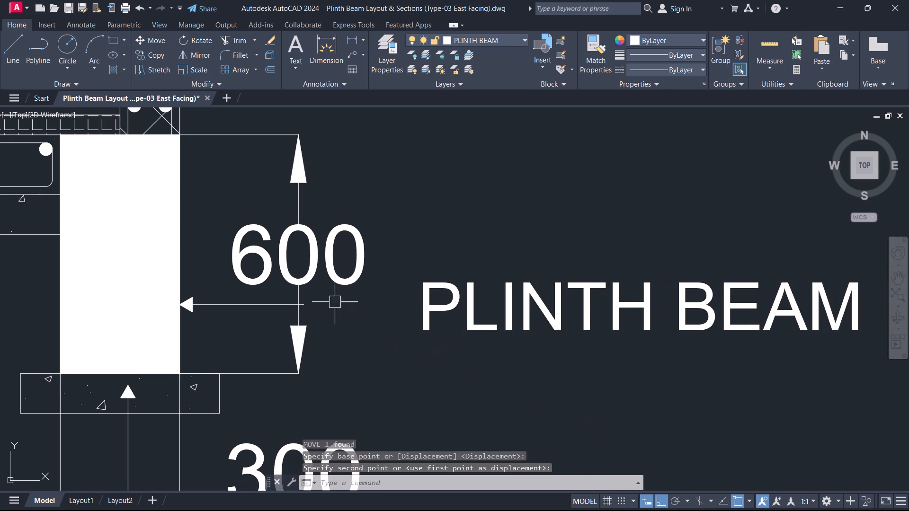
# Stretch the horizontal PLINTH BEAM leader line across the 600 dimension to just short of the text, about 554 long.
pyautogui.click(251, 299)
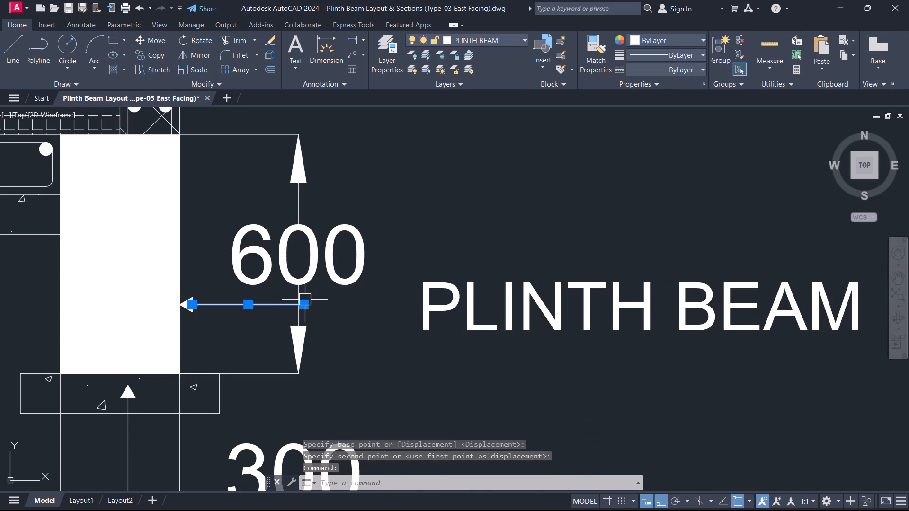
pyautogui.click(307, 305)
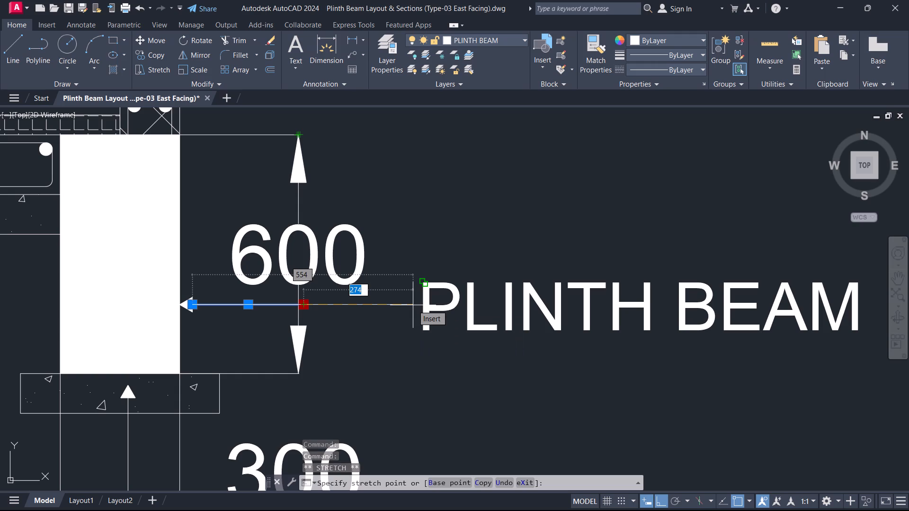
pyautogui.press('F3')
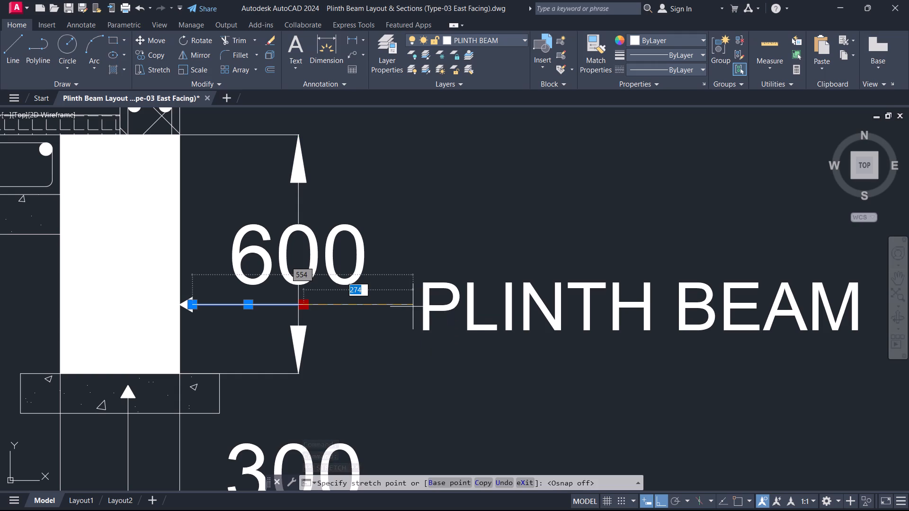
pyautogui.click(415, 307)
pyautogui.press('F3')
pyautogui.press('Escape')
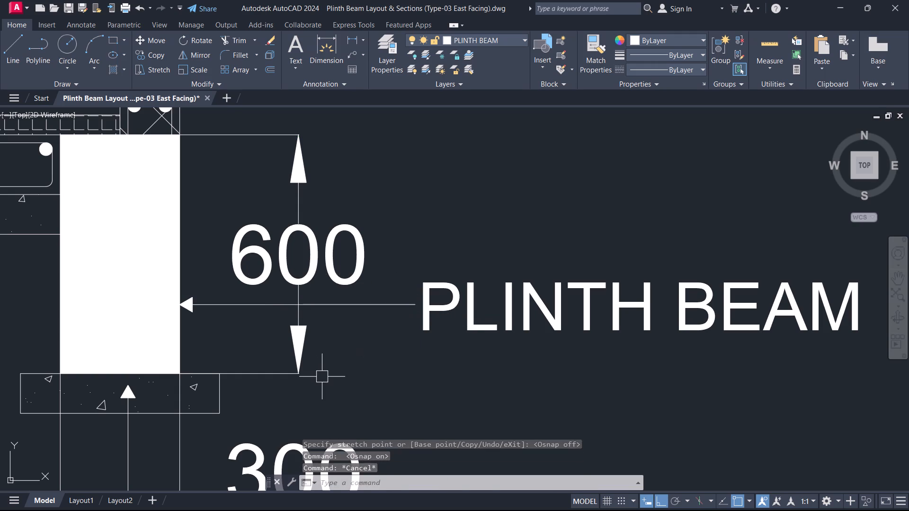
# Copy the 100THK PCC label with its leader lines and arrowhead from under the plinth beam to the PCC layer beneath Section 01-01's slab.
pyautogui.scroll(-1, 323, 378)
pyautogui.moveTo(325, 378); pyautogui.dragTo(352, 359, button='middle')
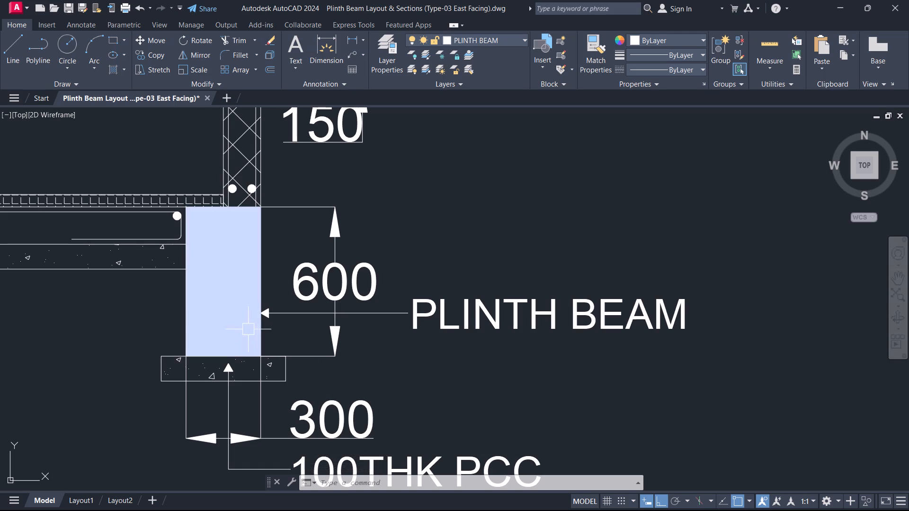
pyautogui.moveTo(237, 347); pyautogui.dragTo(245, 340, button='middle')
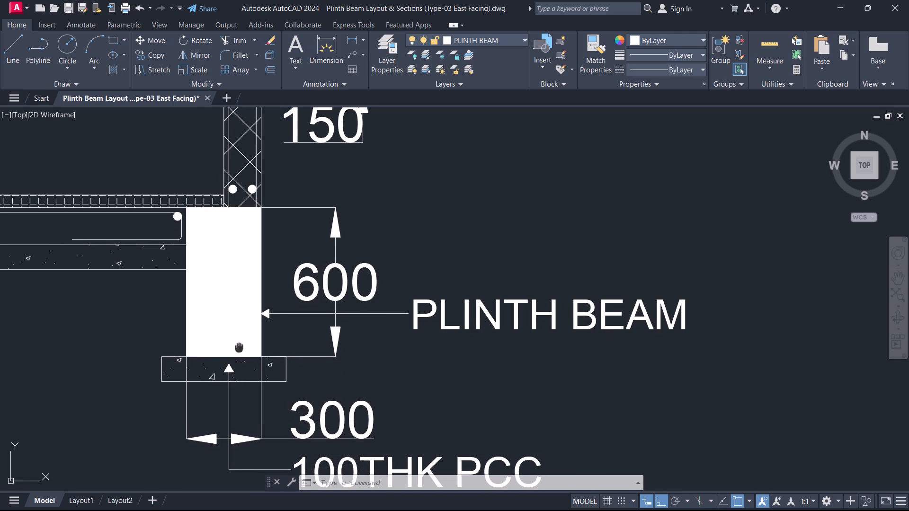
pyautogui.moveTo(245, 340); pyautogui.dragTo(279, 239, button='middle')
pyautogui.scroll(1, 266, 360)
pyautogui.click(302, 394)
pyautogui.click(258, 363)
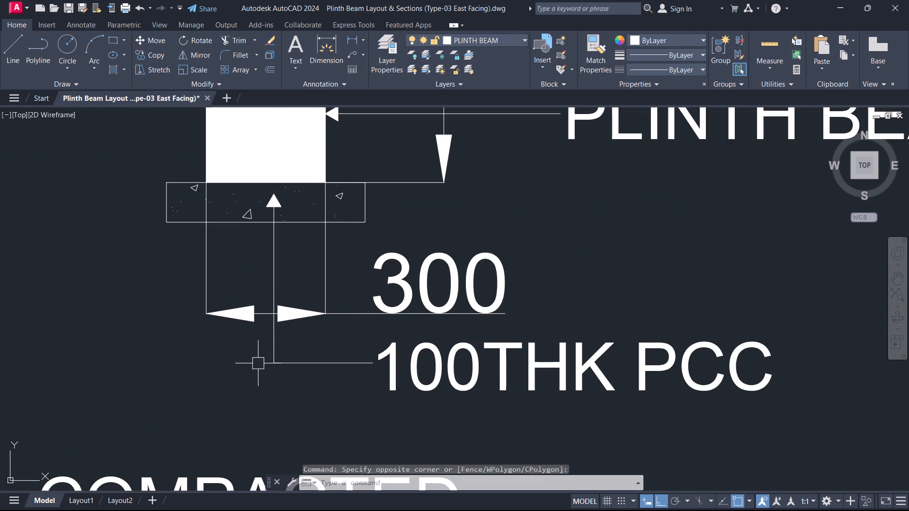
pyautogui.click(330, 395)
pyautogui.click(243, 359)
pyautogui.click(442, 385)
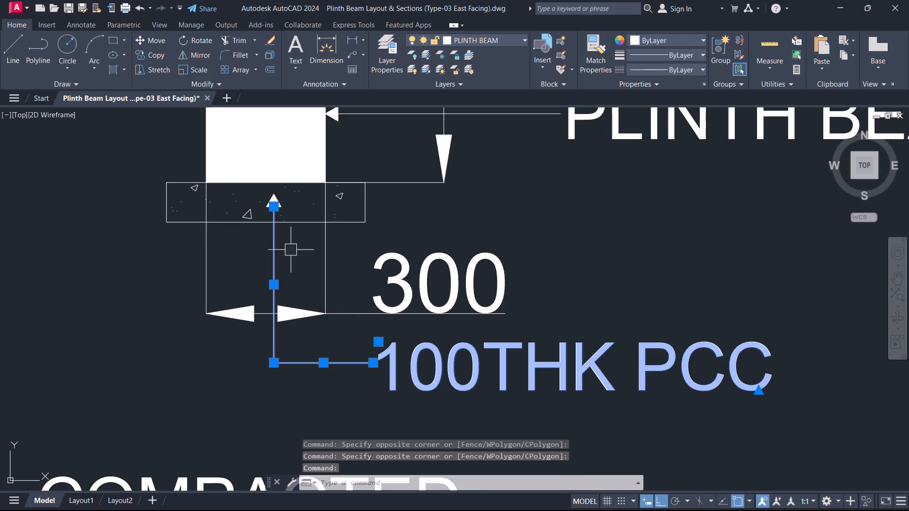
pyautogui.scroll(2, 242, 185)
pyautogui.click(262, 194)
pyautogui.click(358, 273)
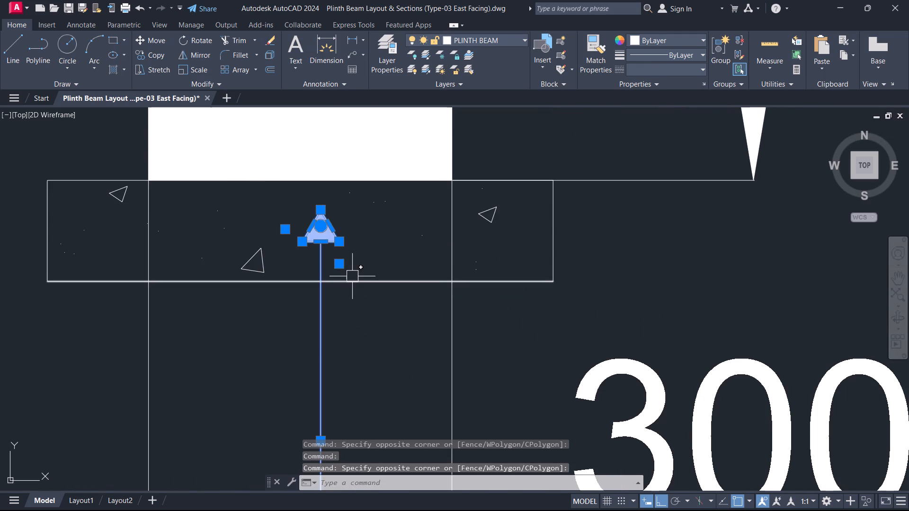
pyautogui.press('c')
pyautogui.press('o')
pyautogui.press('space')
pyautogui.click(319, 209)
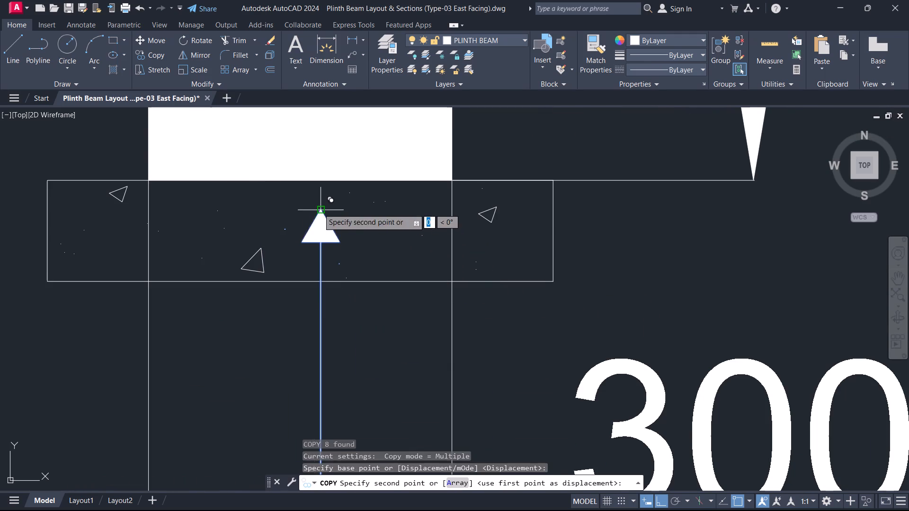
pyautogui.scroll(-4, 195, 296)
pyautogui.moveTo(194, 296); pyautogui.dragTo(494, 367, button='middle')
pyautogui.scroll(1, 196, 296)
pyautogui.scroll(1, 324, 239)
pyautogui.scroll(1, 410, 251)
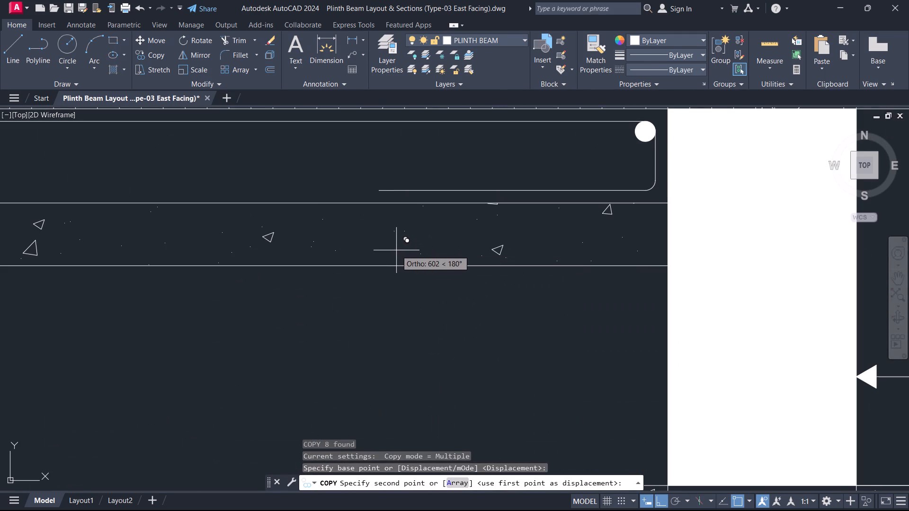
pyautogui.press('F3')
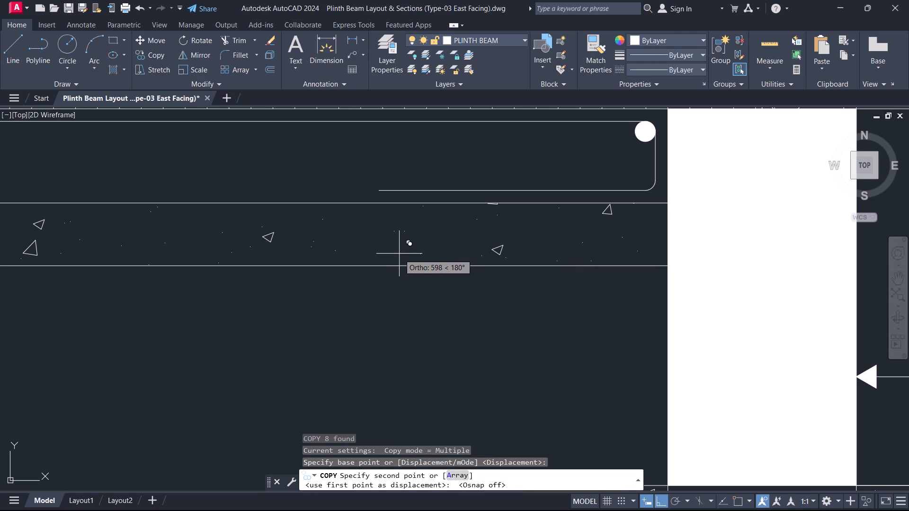
pyautogui.press('F8')
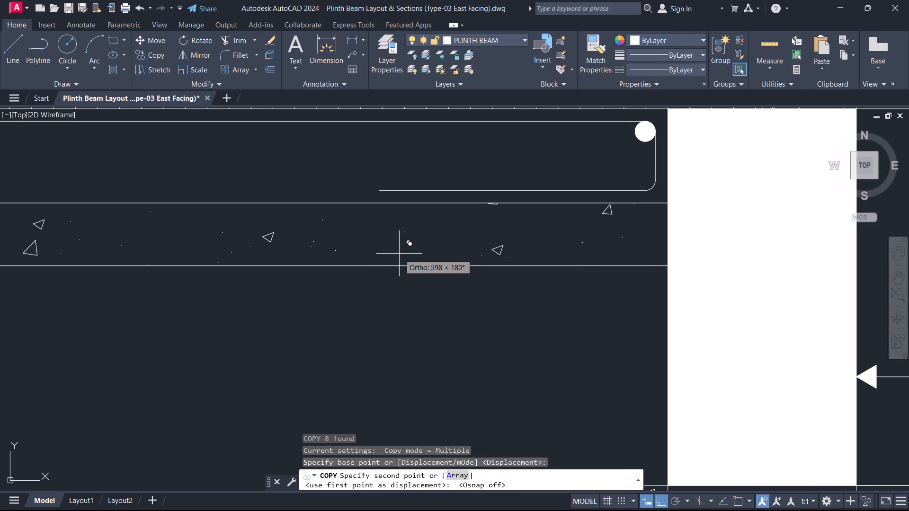
pyautogui.click(399, 242)
pyautogui.press('Escape')
# Mirror the copied 100THK PCC text and horizontal leader line about the vertical leader line, away from the plinth beam, erasing the source objects.
pyautogui.scroll(-3, 402, 270)
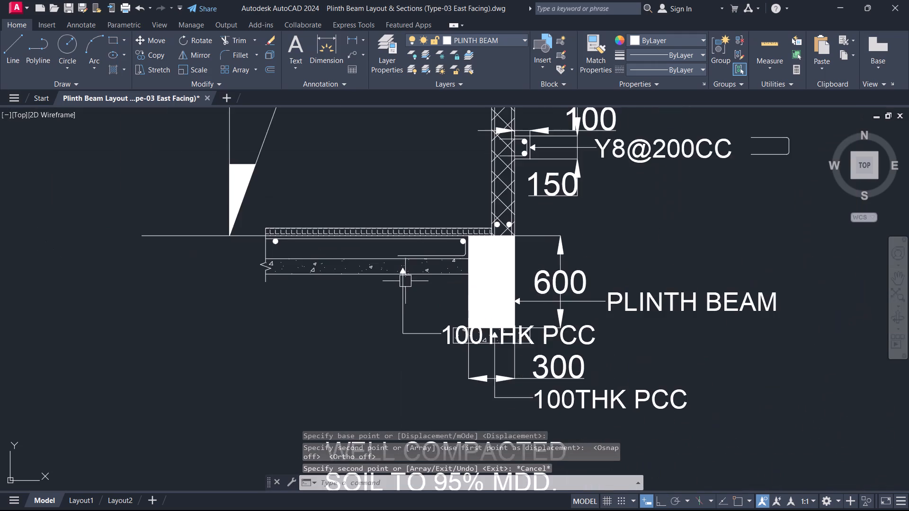
pyautogui.moveTo(409, 291); pyautogui.dragTo(387, 254, button='middle')
pyautogui.scroll(3, 392, 268)
pyautogui.moveTo(520, 412); pyautogui.dragTo(515, 411)
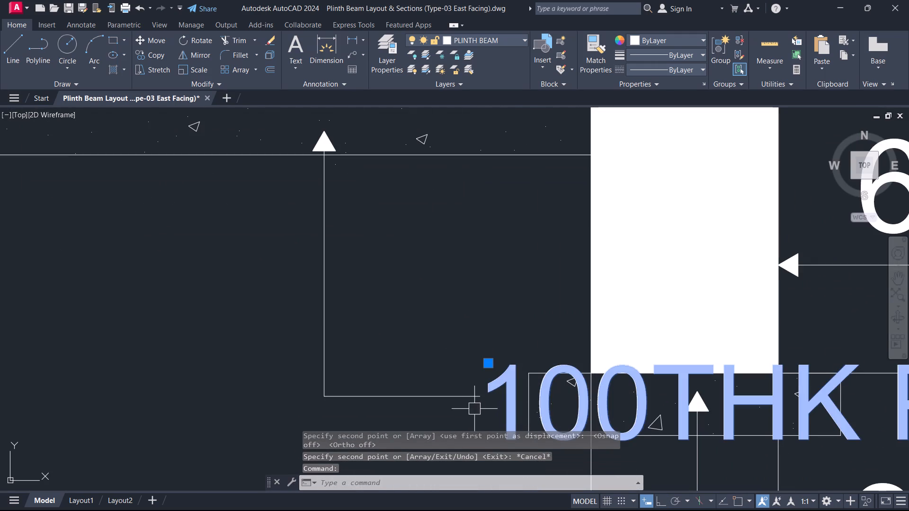
pyautogui.click(461, 399)
pyautogui.write('MI')
pyautogui.press('space')
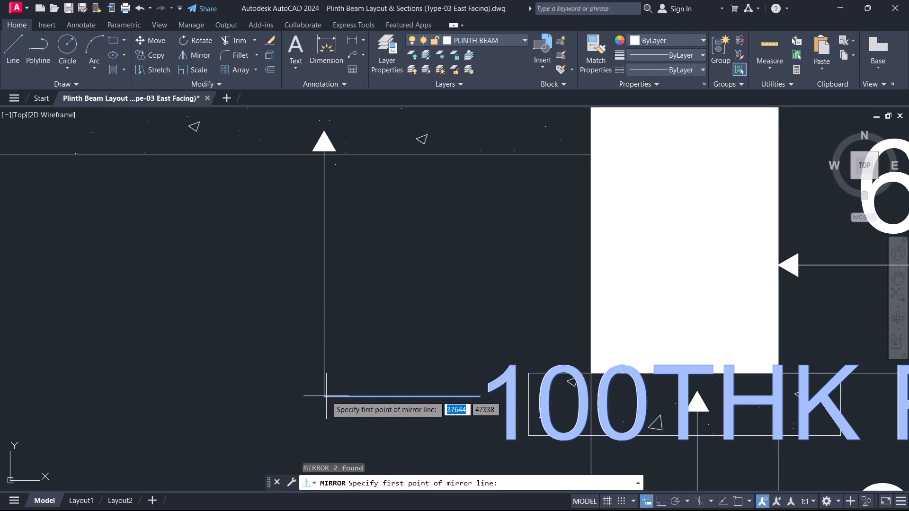
pyautogui.press('F3')
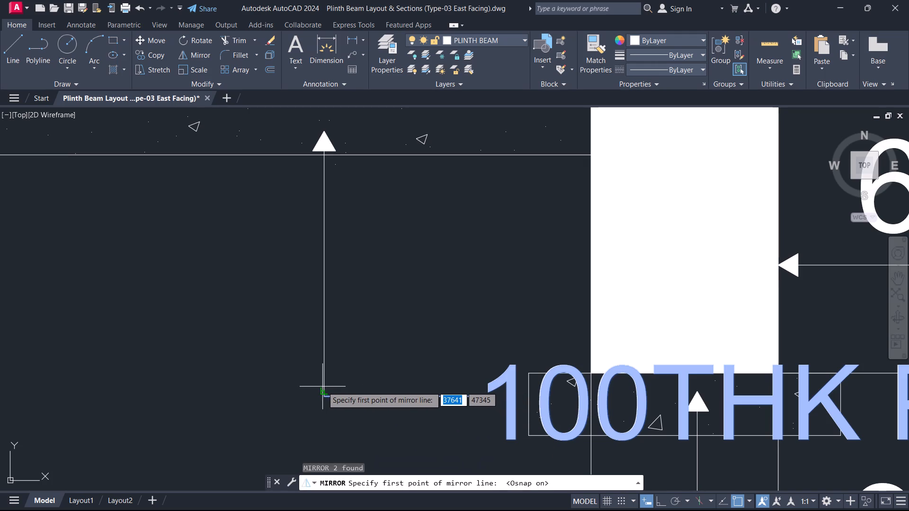
pyautogui.click(322, 387)
pyautogui.press('F8')
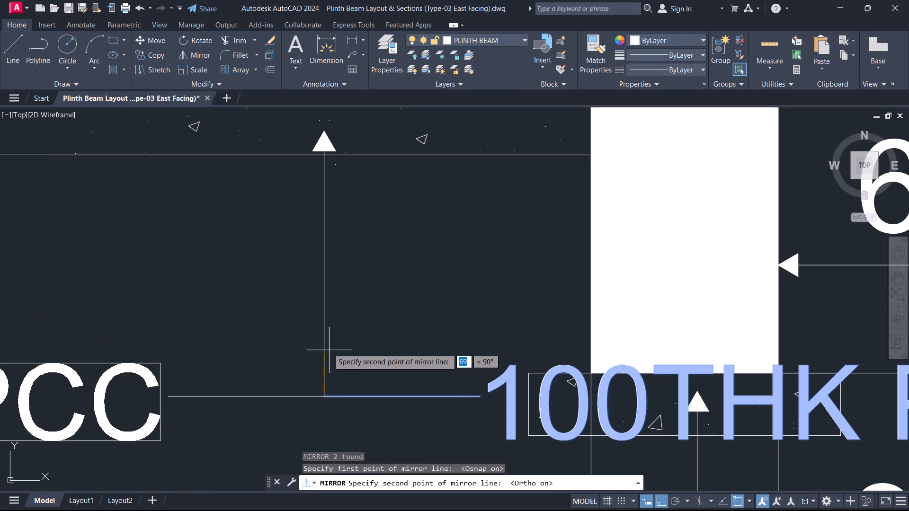
pyautogui.click(325, 313)
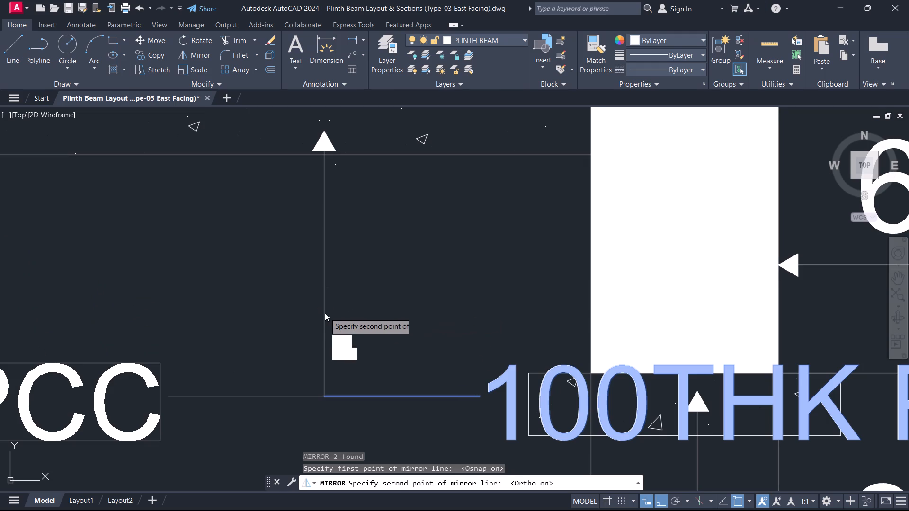
pyautogui.moveTo(348, 345); pyautogui.dragTo(325, 312)
pyautogui.press('Escape')
pyautogui.scroll(1, 314, 329)
pyautogui.scroll(-2, 311, 333)
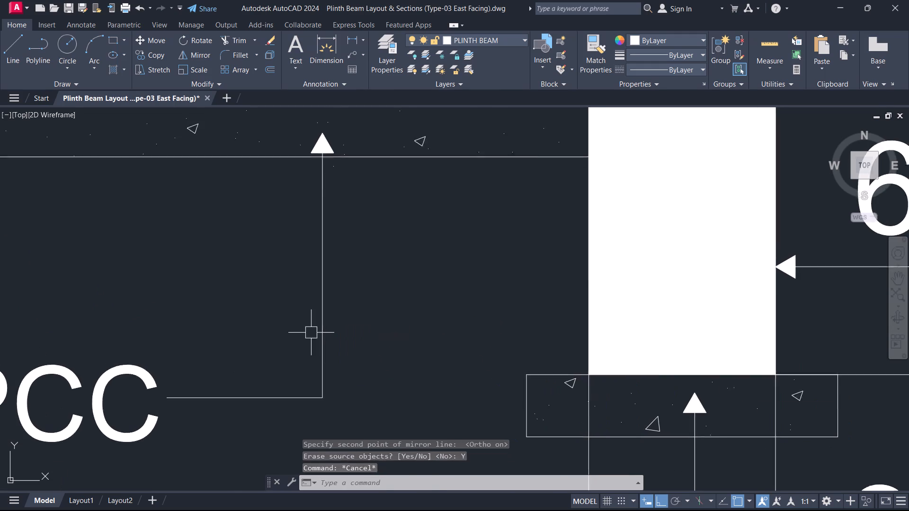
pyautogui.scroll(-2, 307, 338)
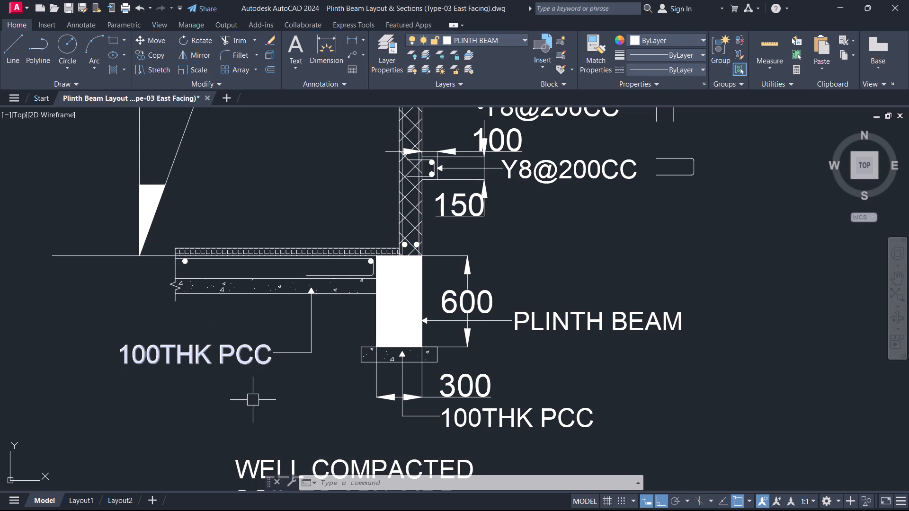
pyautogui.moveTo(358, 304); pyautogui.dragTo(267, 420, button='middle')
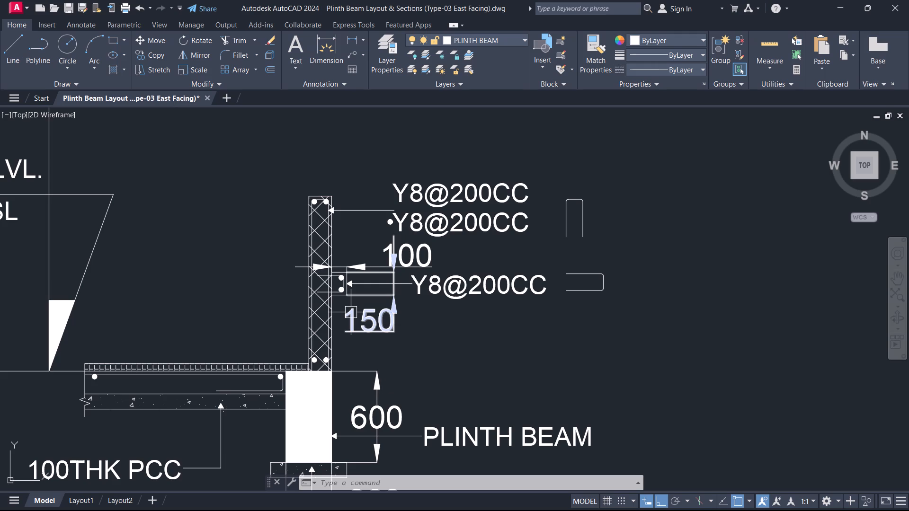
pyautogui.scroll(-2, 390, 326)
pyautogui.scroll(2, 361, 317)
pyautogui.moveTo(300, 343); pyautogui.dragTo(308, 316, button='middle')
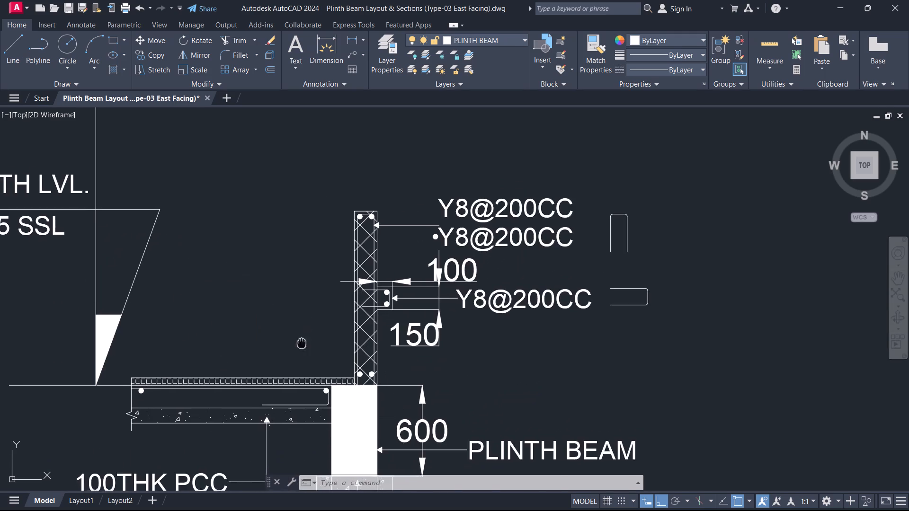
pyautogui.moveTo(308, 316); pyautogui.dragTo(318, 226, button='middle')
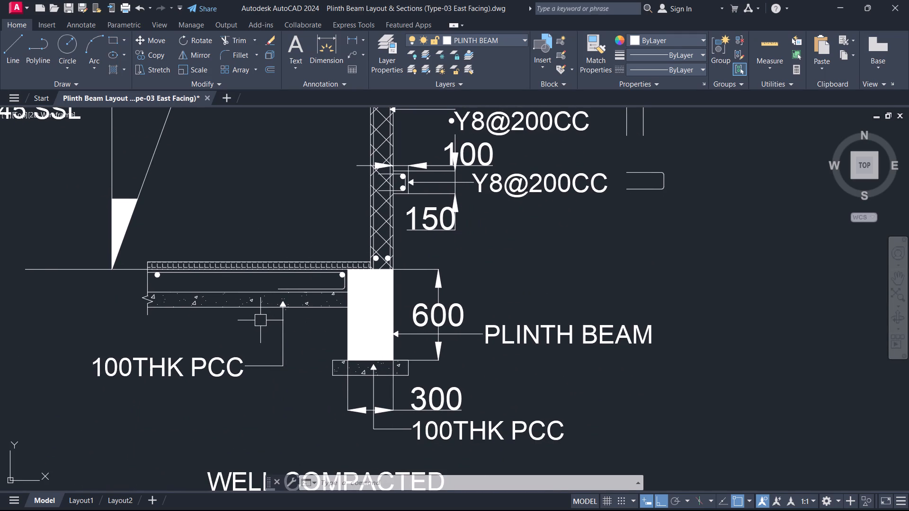
# Copy the 150MM THK.GRADE SLAB ADMIXED WITH WATER PROOFING label with its leader from the Typical Grade Slab Detail to above Section 01-01's slab.
pyautogui.scroll(-5, 250, 252)
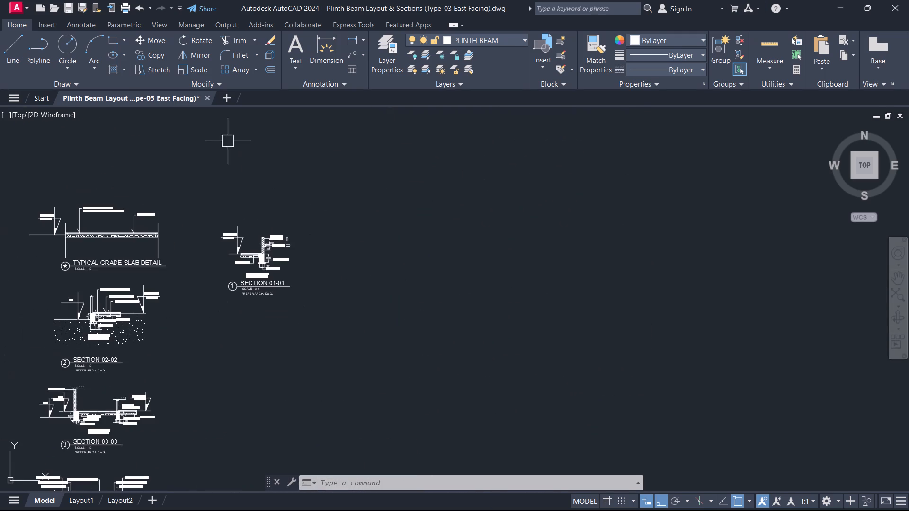
pyautogui.scroll(2, 112, 208)
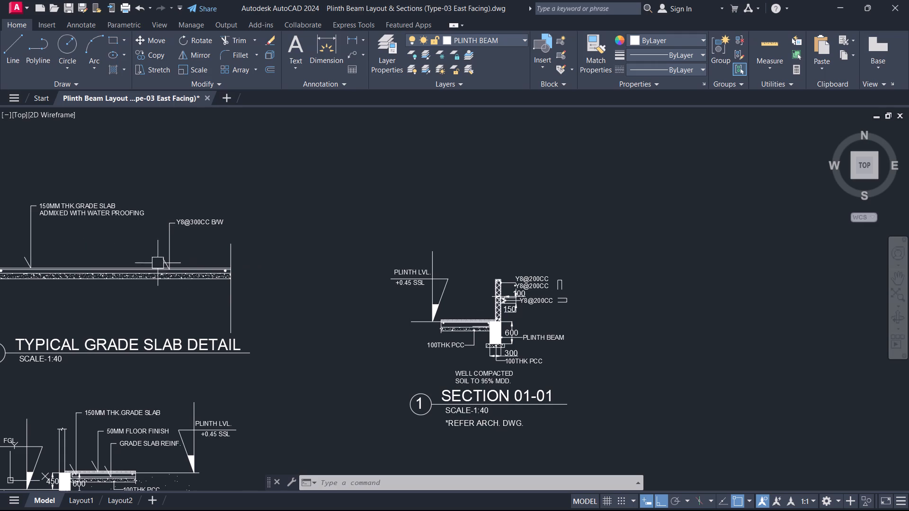
pyautogui.moveTo(118, 250); pyautogui.dragTo(361, 247, button='middle')
pyautogui.scroll(3, 341, 254)
pyautogui.moveTo(251, 260); pyautogui.dragTo(241, 261)
pyautogui.click(120, 244)
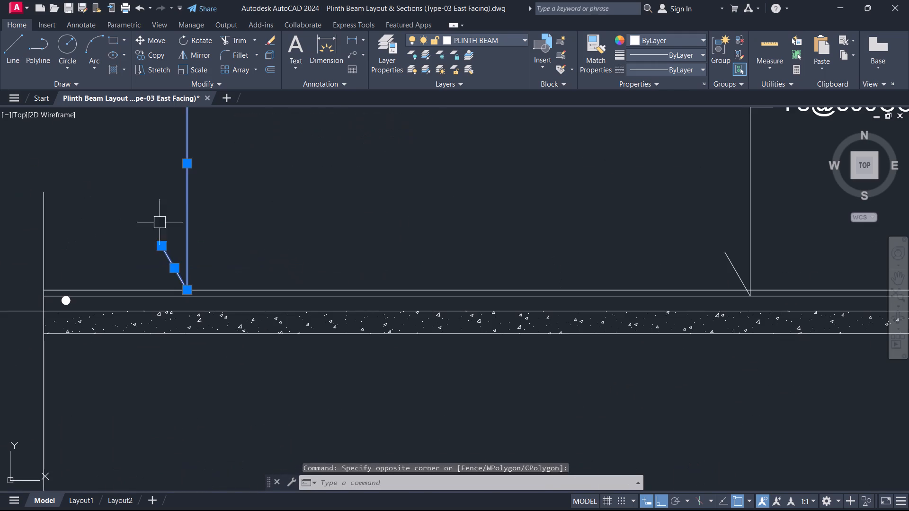
pyautogui.scroll(-2, 221, 202)
pyautogui.moveTo(225, 200); pyautogui.dragTo(237, 275, button='middle')
pyautogui.moveTo(259, 277); pyautogui.dragTo(240, 256)
pyautogui.click(221, 178)
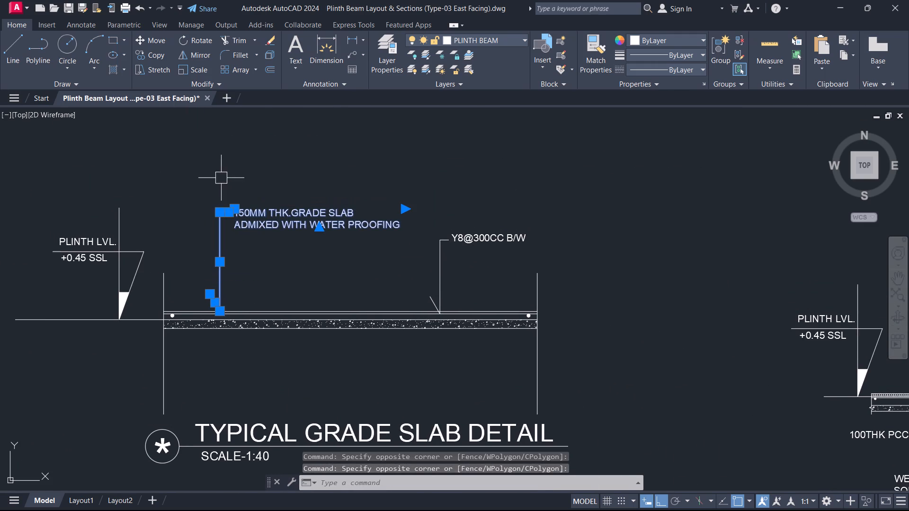
pyautogui.write('CO')
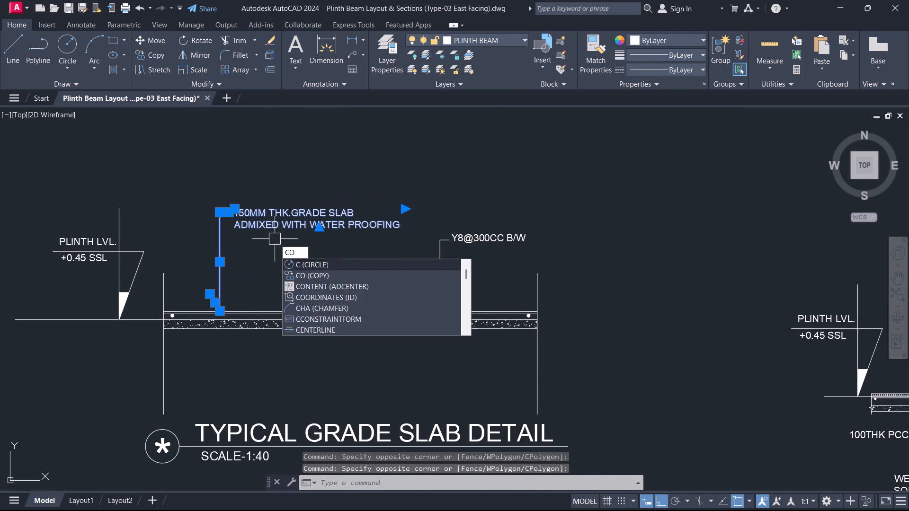
pyautogui.press('space')
pyautogui.scroll(3, 242, 309)
pyautogui.click(161, 326)
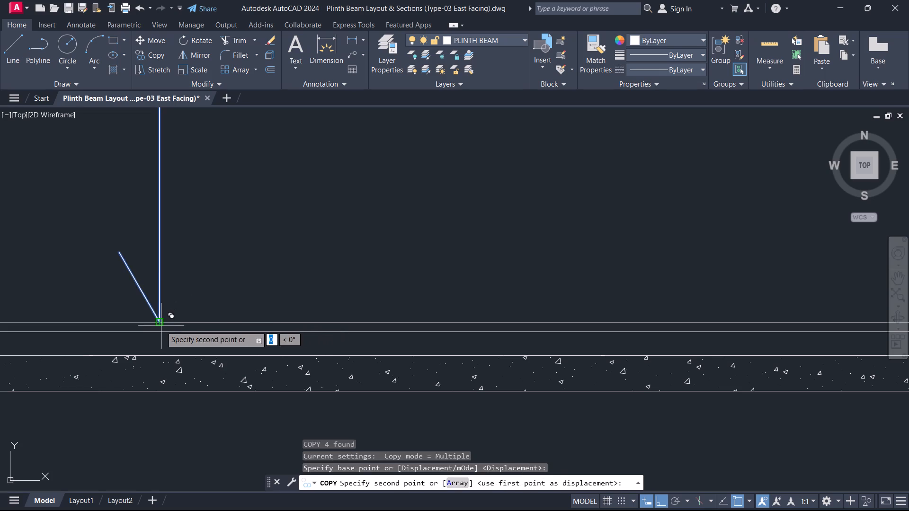
pyautogui.scroll(-6, 238, 309)
pyautogui.scroll(3, 555, 328)
pyautogui.scroll(-1, 508, 357)
pyautogui.scroll(5, 506, 360)
pyautogui.click(480, 352)
pyautogui.scroll(-4, 478, 359)
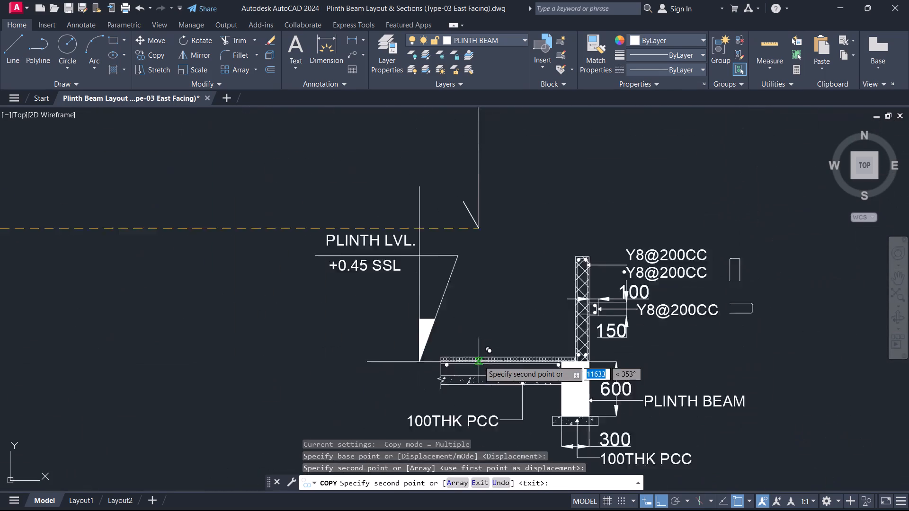
pyautogui.scroll(-1, 479, 361)
pyautogui.press('Escape')
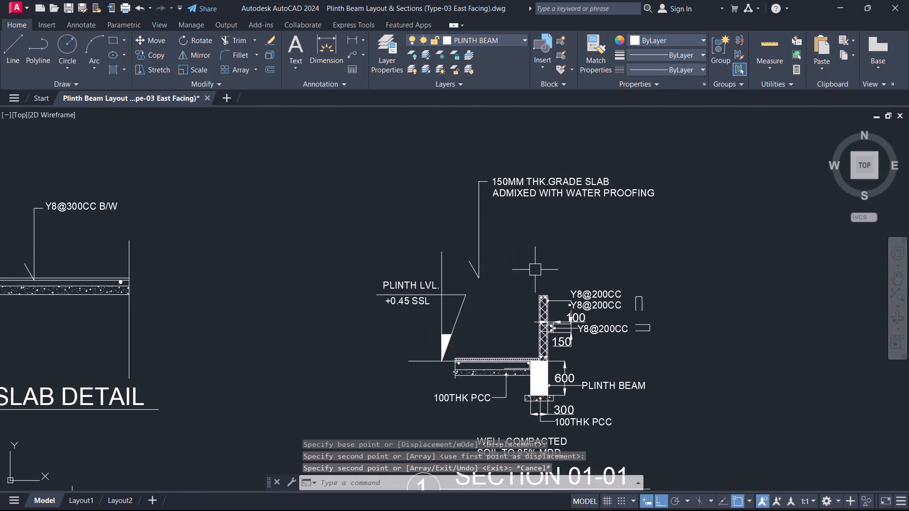
# Move the grade slab label with its leader straight down so the leader tip meets the top of Section 01-01's slab.
pyautogui.moveTo(518, 298); pyautogui.dragTo(508, 291)
pyautogui.click(474, 177)
pyautogui.click(569, 212)
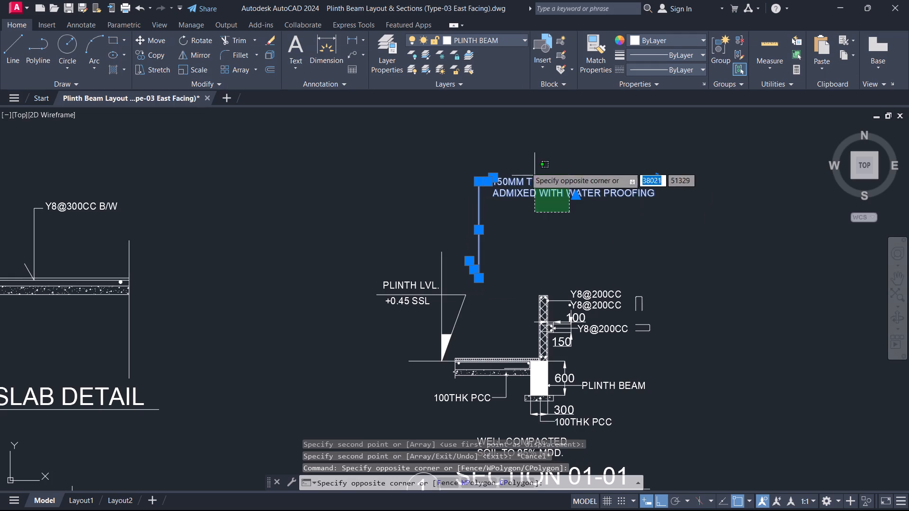
pyautogui.click(524, 166)
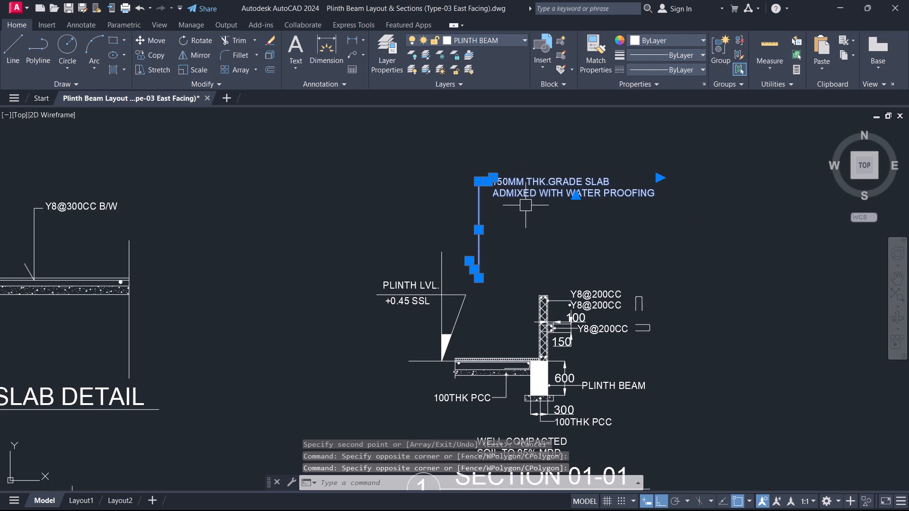
pyautogui.press('m')
pyautogui.press('space')
pyautogui.scroll(1, 485, 279)
pyautogui.click(476, 279)
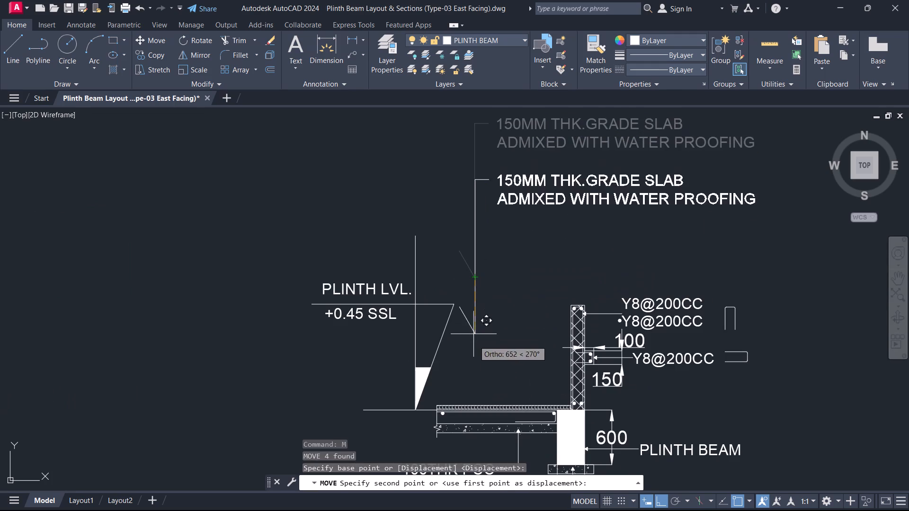
pyautogui.click(474, 403)
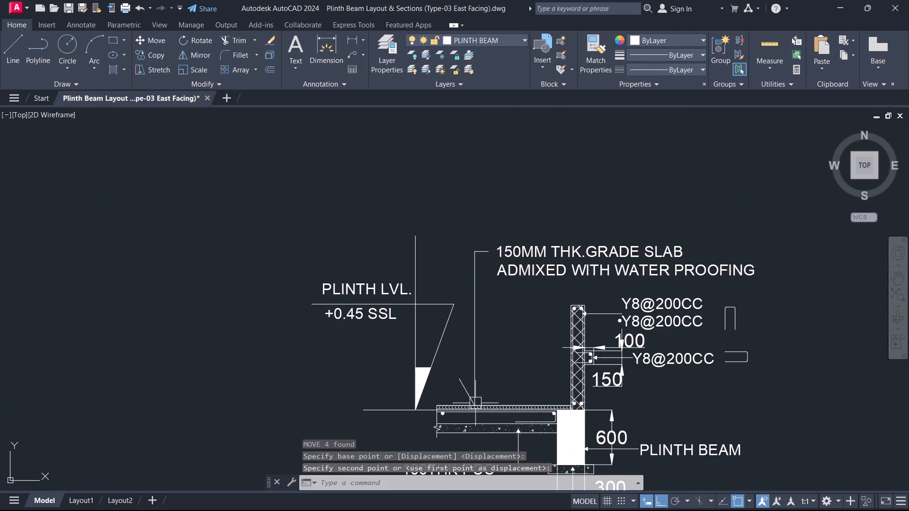
pyautogui.press('Escape')
pyautogui.moveTo(553, 304); pyautogui.dragTo(558, 243, button='middle')
pyautogui.scroll(1, 554, 305)
pyautogui.scroll(-1, 558, 243)
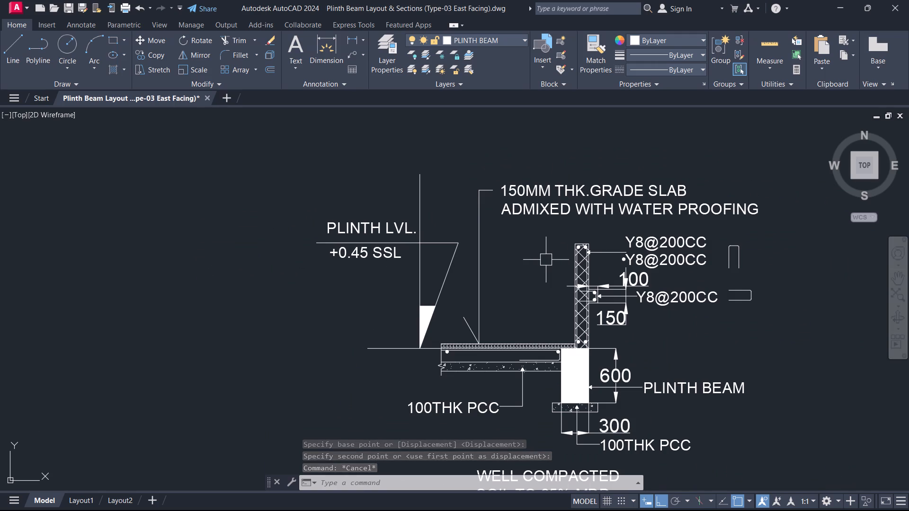
# Remove the line ADMIXED WITH WATER PROOFING from Section 01-01's grade slab label, leaving 150MM THK.GRADE SLAB.
pyautogui.doubleClick(568, 212)
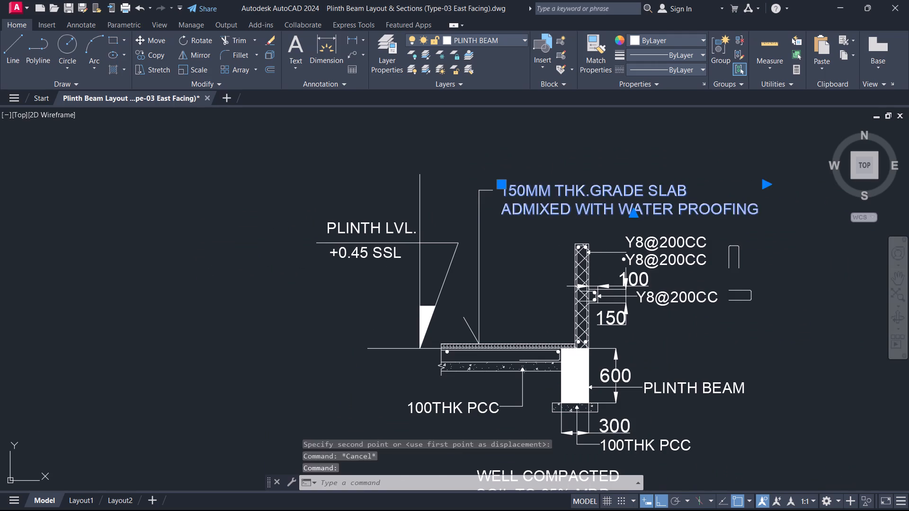
pyautogui.moveTo(757, 209); pyautogui.dragTo(418, 243)
pyautogui.press('BackSpace')
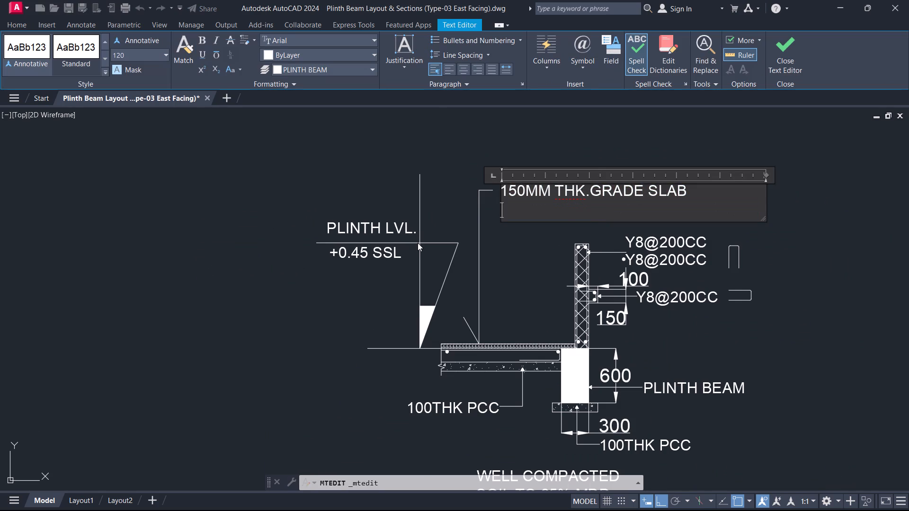
pyautogui.click(778, 70)
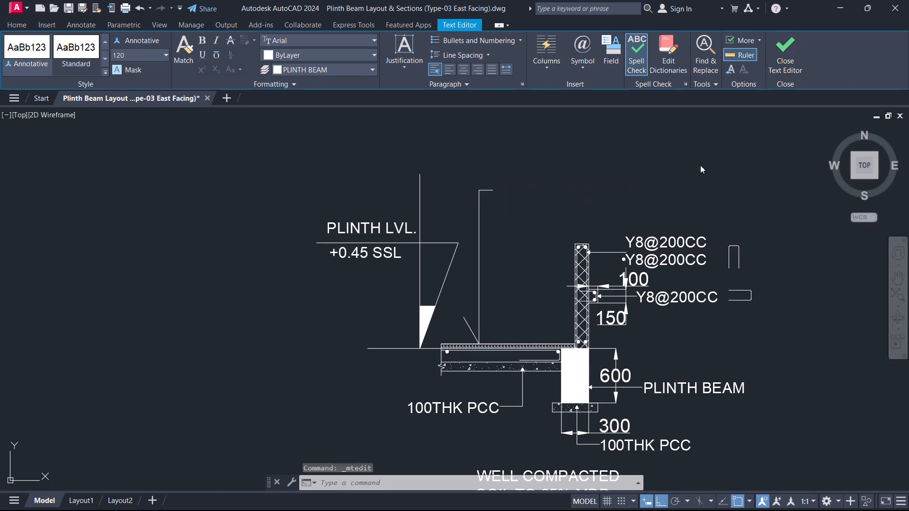
# Copy the 50MM FLOOR FINISH label with its complete leader from Section 02-02 onto Section 01-01's slab, beside the grade slab leader.
pyautogui.scroll(-2, 591, 261)
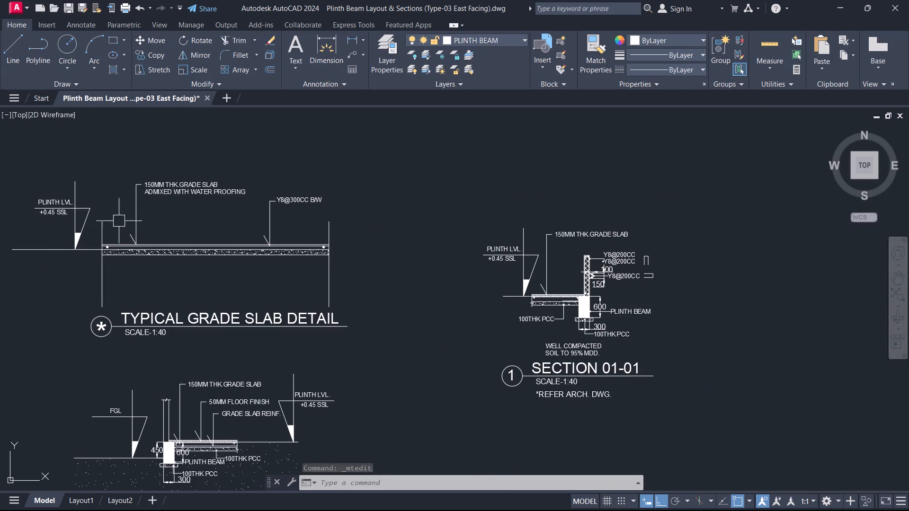
pyautogui.scroll(2, 225, 222)
pyautogui.scroll(-3, 297, 267)
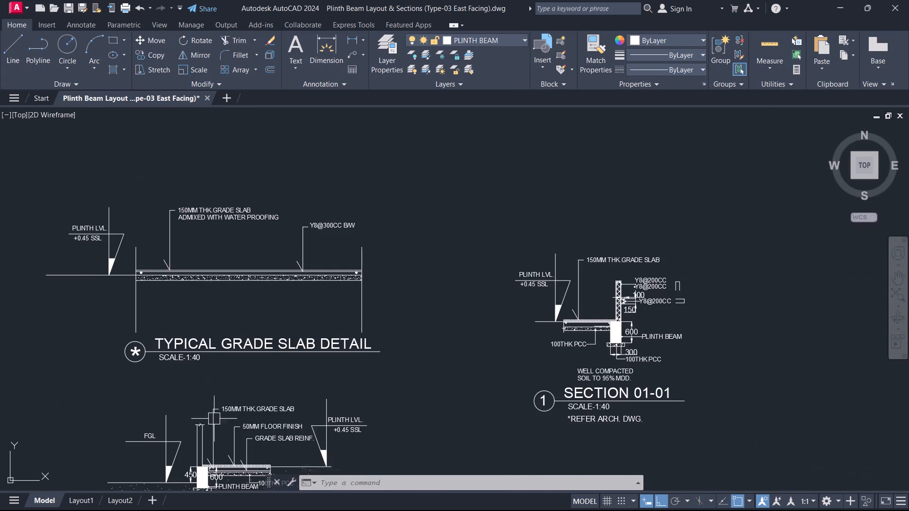
pyautogui.moveTo(218, 422); pyautogui.dragTo(327, 253, button='middle')
pyautogui.scroll(4, 348, 291)
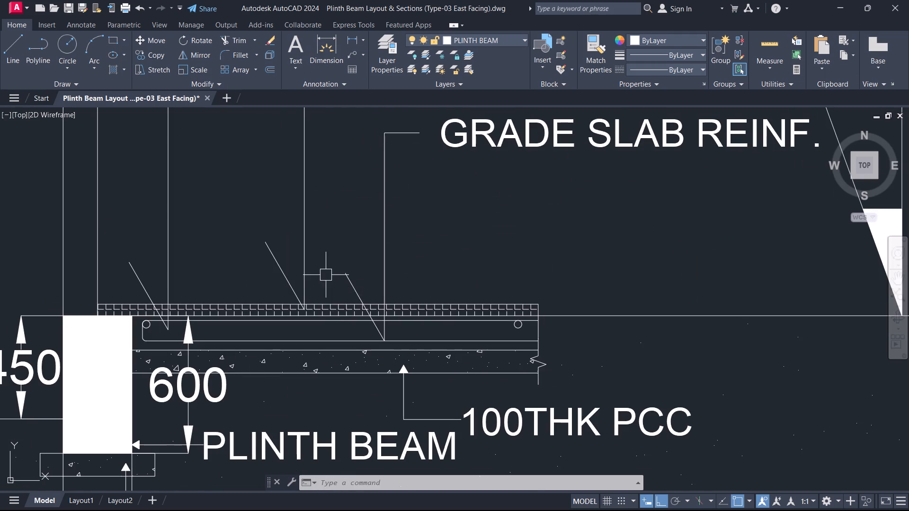
pyautogui.click(325, 273)
pyautogui.click(259, 266)
pyautogui.scroll(-2, 292, 247)
pyautogui.moveTo(293, 247); pyautogui.dragTo(266, 387, button='middle')
pyautogui.scroll(1, 266, 387)
pyautogui.scroll(1, 344, 321)
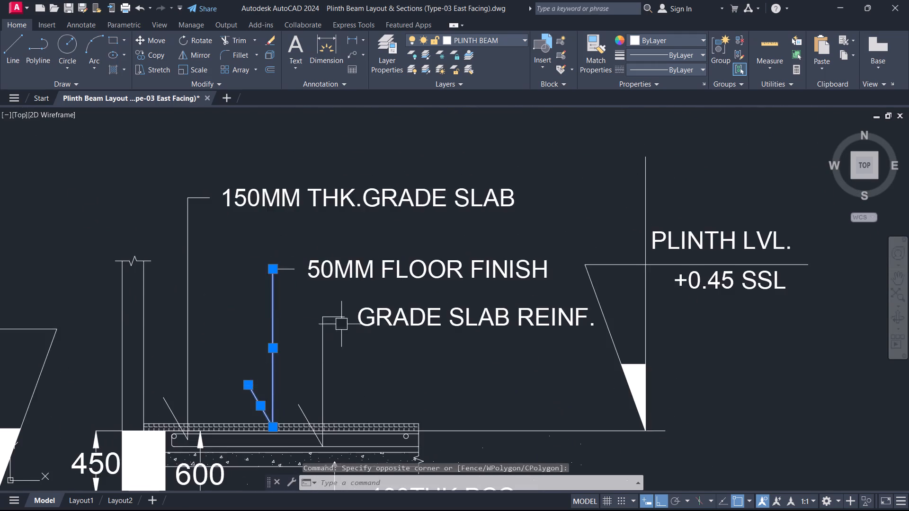
pyautogui.moveTo(368, 283); pyautogui.dragTo(310, 244)
pyautogui.click(253, 206)
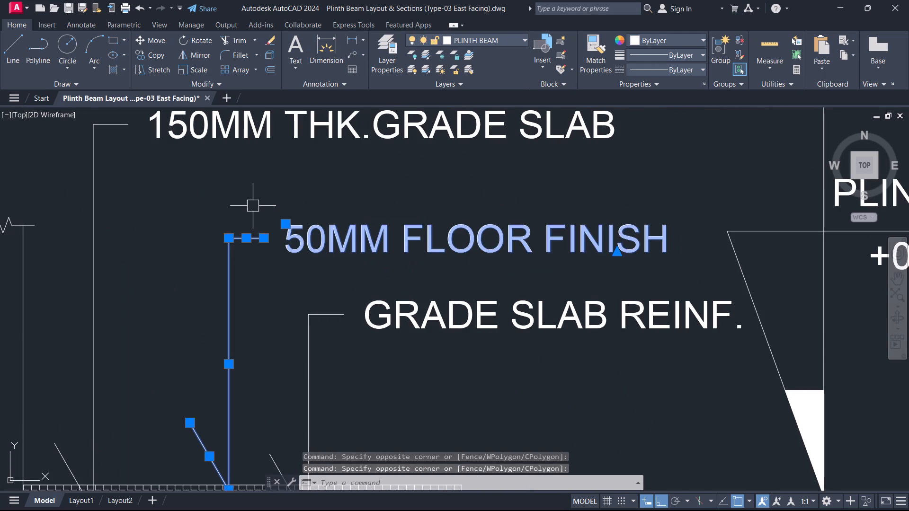
pyautogui.write('CO')
pyautogui.press('space')
pyautogui.moveTo(249, 356); pyautogui.dragTo(250, 172, button='middle')
pyautogui.click(225, 306)
pyautogui.scroll(-4, 321, 261)
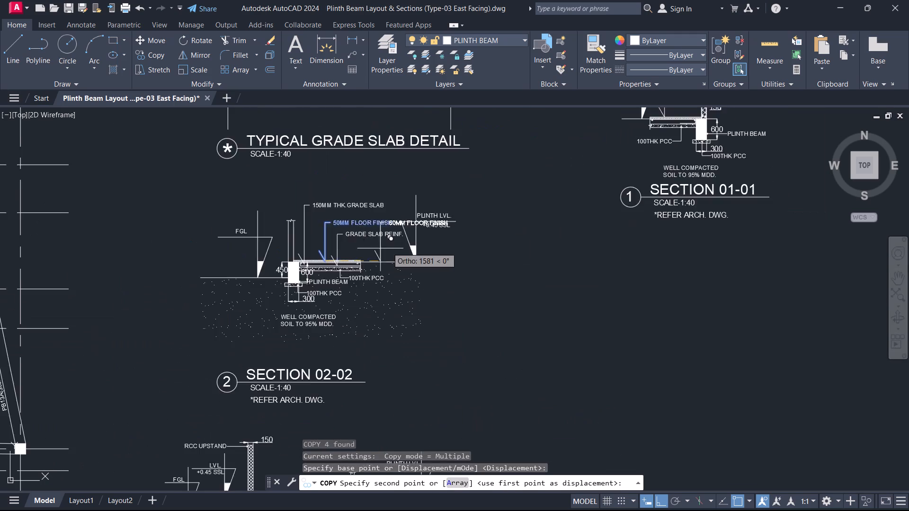
pyautogui.scroll(-1, 512, 213)
pyautogui.moveTo(676, 164); pyautogui.dragTo(584, 304, button='middle')
pyautogui.scroll(1, 582, 306)
pyautogui.press('F8')
pyautogui.scroll(3, 496, 268)
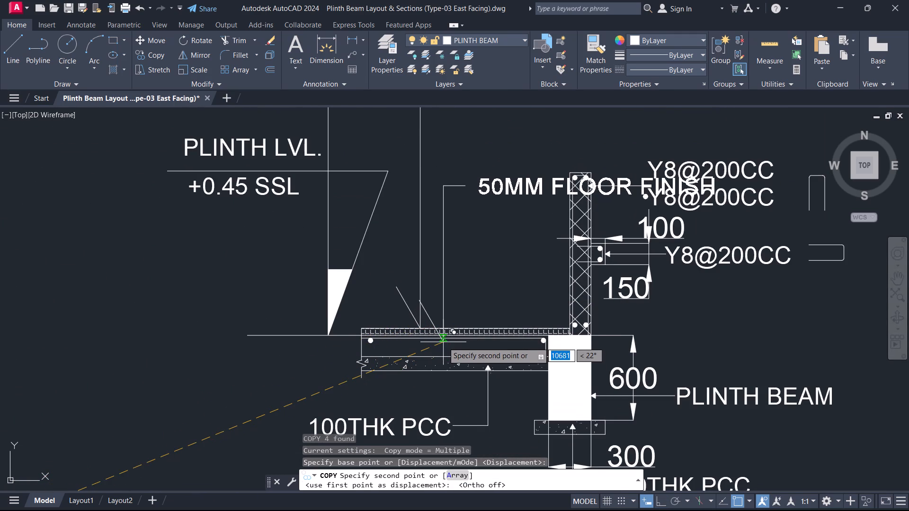
pyautogui.click(445, 346)
pyautogui.press('Escape')
# Move the copied 50MM FLOOR FINISH text and its horizontal leader line straight up to just below the 150MM THK.GRADE SLAB label.
pyautogui.moveTo(537, 203); pyautogui.dragTo(537, 202)
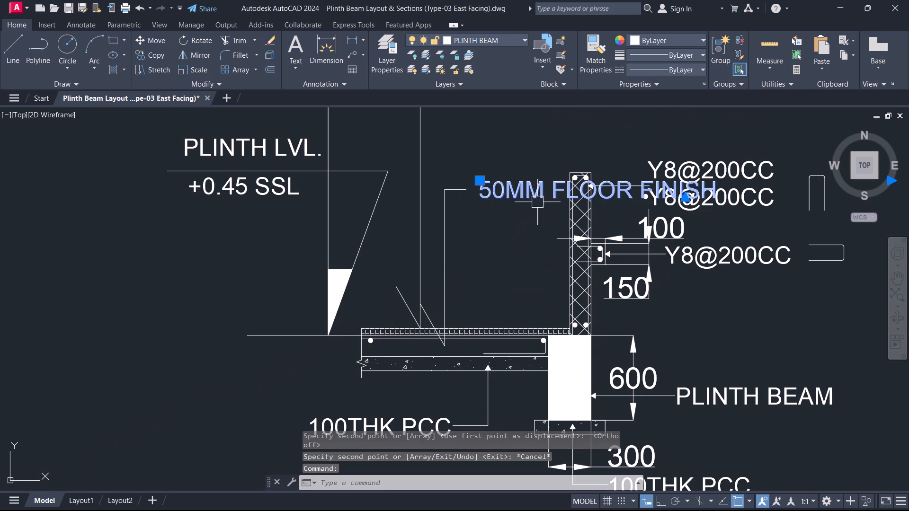
pyautogui.moveTo(537, 202); pyautogui.dragTo(530, 191)
pyautogui.click(471, 205)
pyautogui.click(461, 175)
pyautogui.press('m')
pyautogui.press('space')
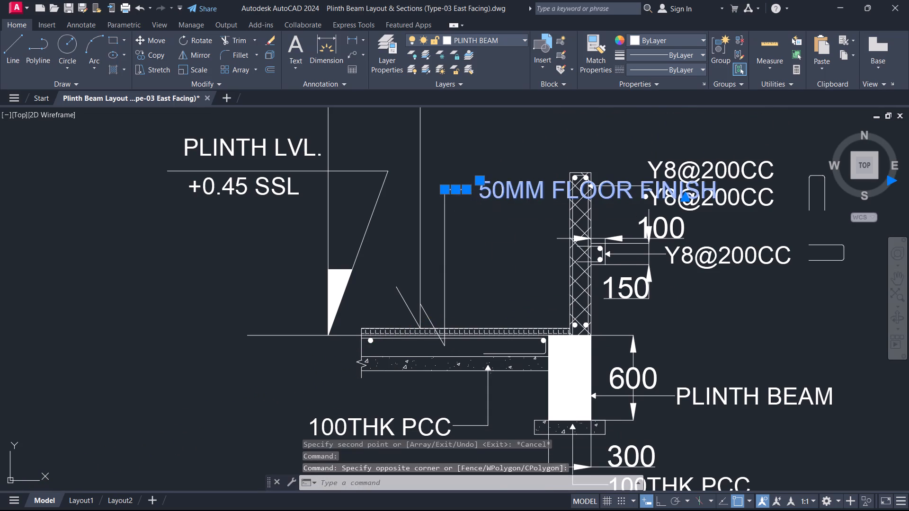
pyautogui.click(488, 245)
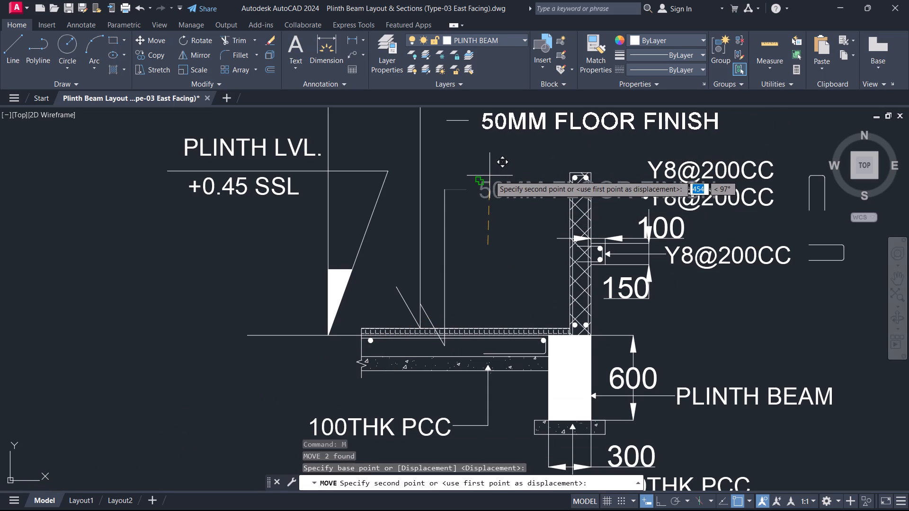
pyautogui.press('F8')
pyautogui.moveTo(490, 176); pyautogui.dragTo(475, 291, button='middle')
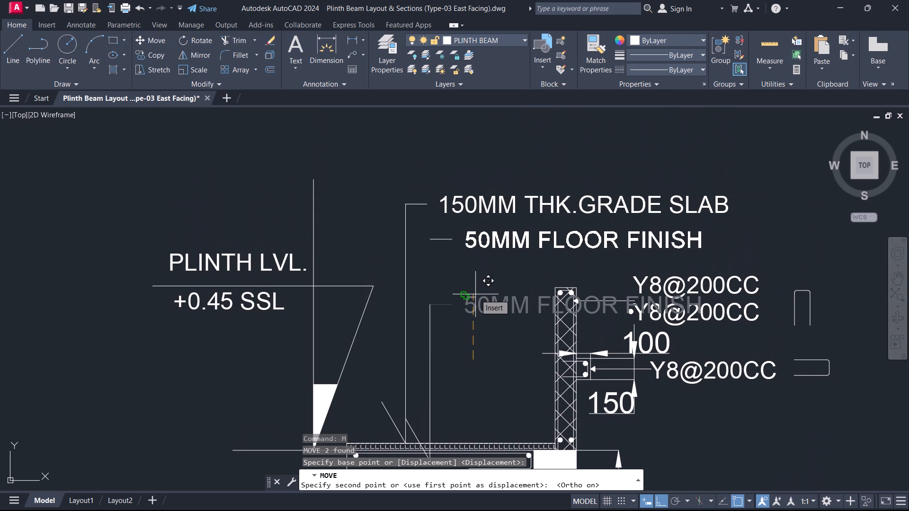
pyautogui.press('F3')
pyautogui.click(475, 294)
pyautogui.press('Escape')
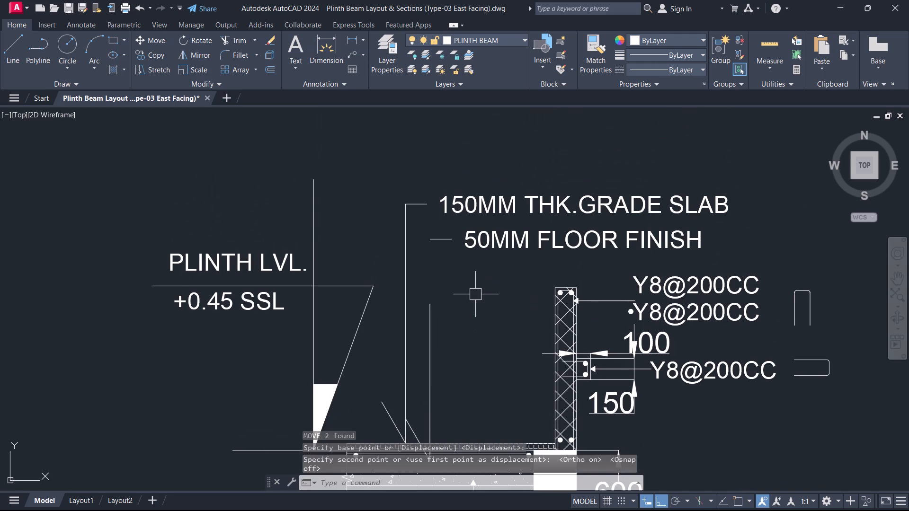
pyautogui.press('Escape')
pyautogui.press('F3')
# Extend the vertical floor finish leader line up to its raised horizontal line.
pyautogui.write('EX')
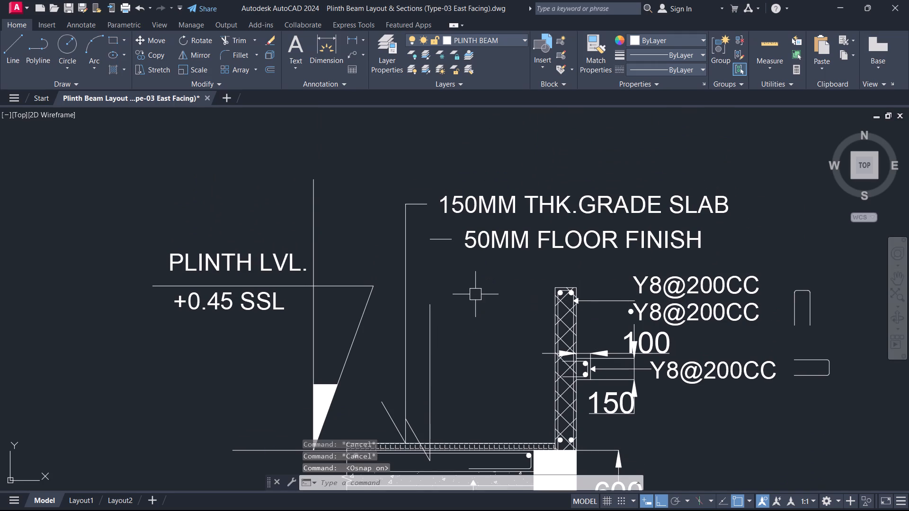
pyautogui.press('space')
pyautogui.click(430, 341)
pyautogui.press('Escape')
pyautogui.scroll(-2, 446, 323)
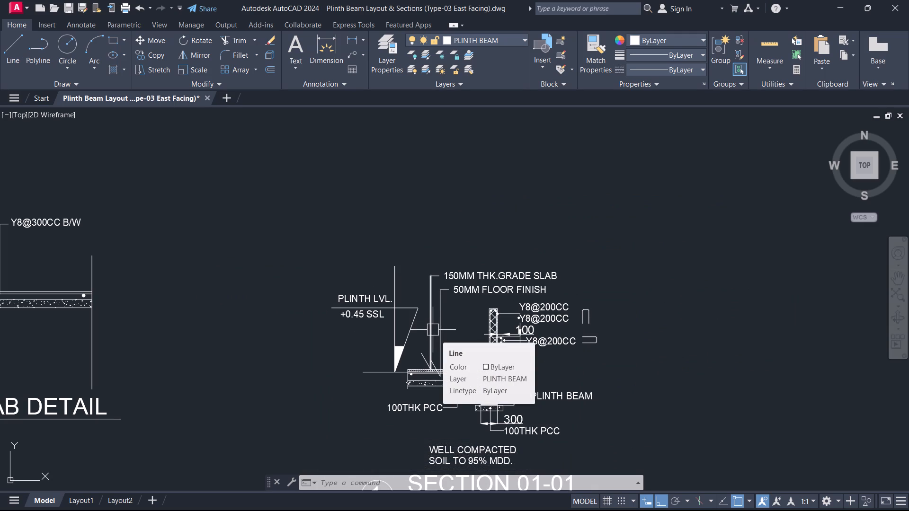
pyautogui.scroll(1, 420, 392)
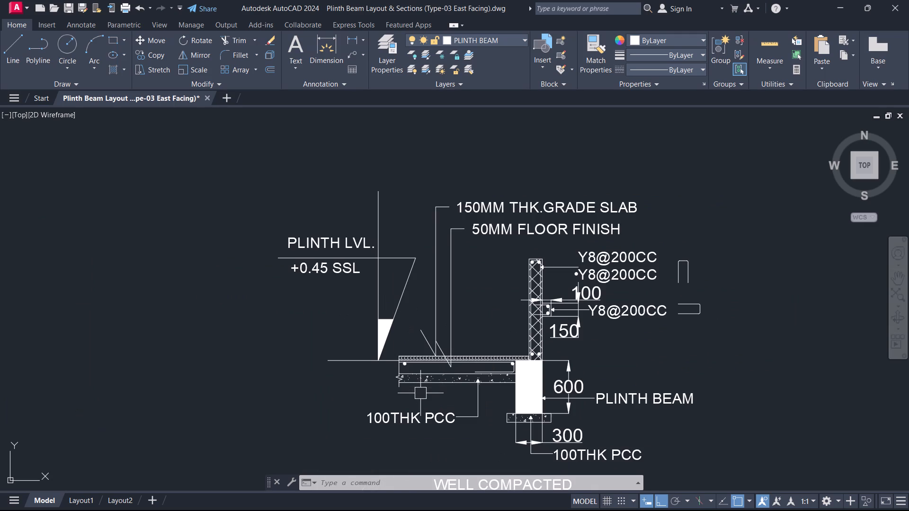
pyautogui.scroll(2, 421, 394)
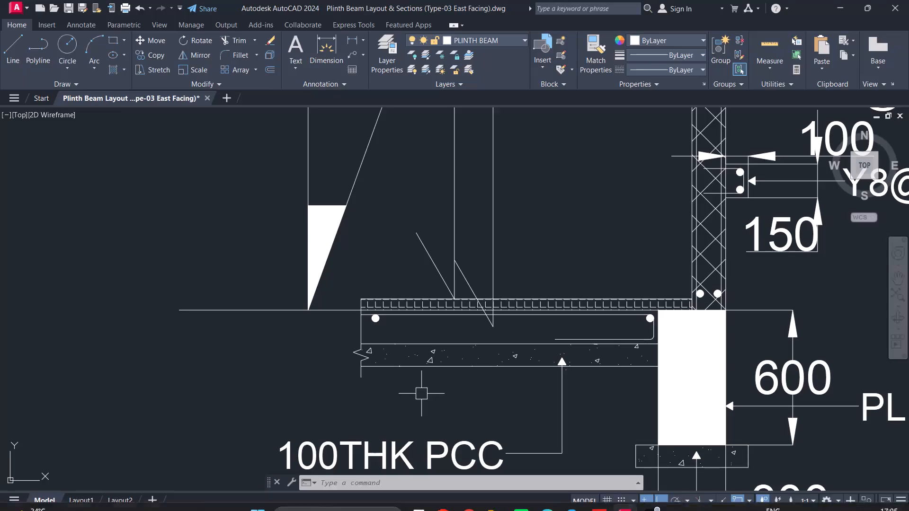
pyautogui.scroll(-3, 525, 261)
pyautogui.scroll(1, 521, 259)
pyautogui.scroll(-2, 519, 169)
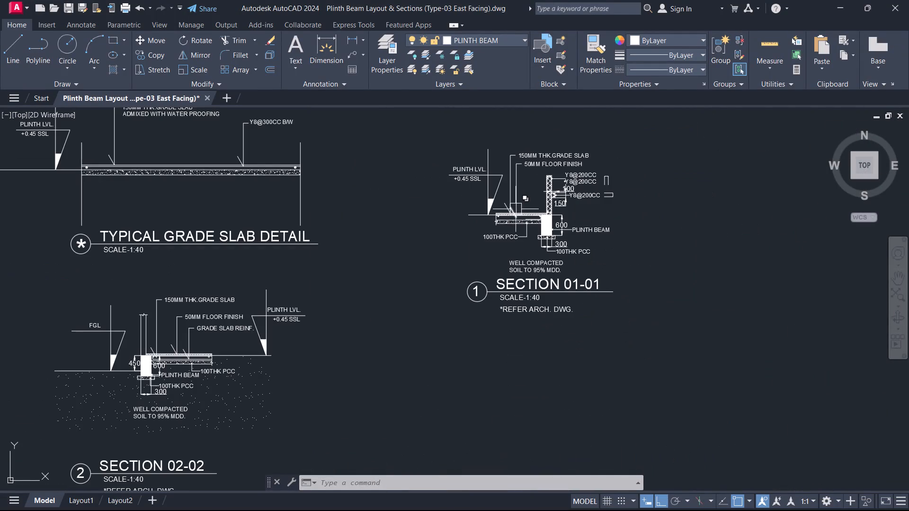
# Move the whole Section 01-01 detail horizontally closer to the column of other section details.
pyautogui.moveTo(451, 327); pyautogui.dragTo(673, 197, button='middle')
pyautogui.scroll(-5, 673, 197)
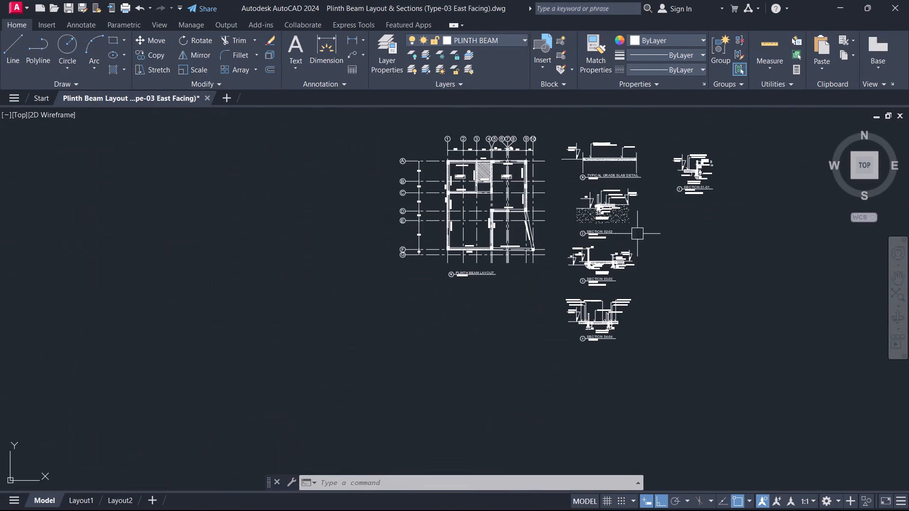
pyautogui.scroll(1, 709, 200)
pyautogui.moveTo(711, 200); pyautogui.dragTo(613, 300, button='middle')
pyautogui.scroll(1, 611, 300)
pyautogui.moveTo(634, 312); pyautogui.dragTo(603, 270)
pyautogui.click(506, 151)
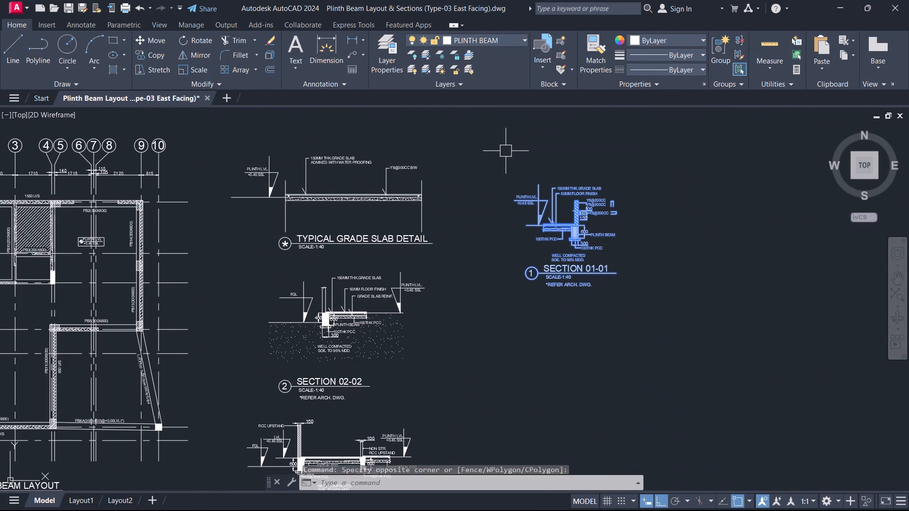
pyautogui.write('M')
pyautogui.press('space')
pyautogui.click(543, 216)
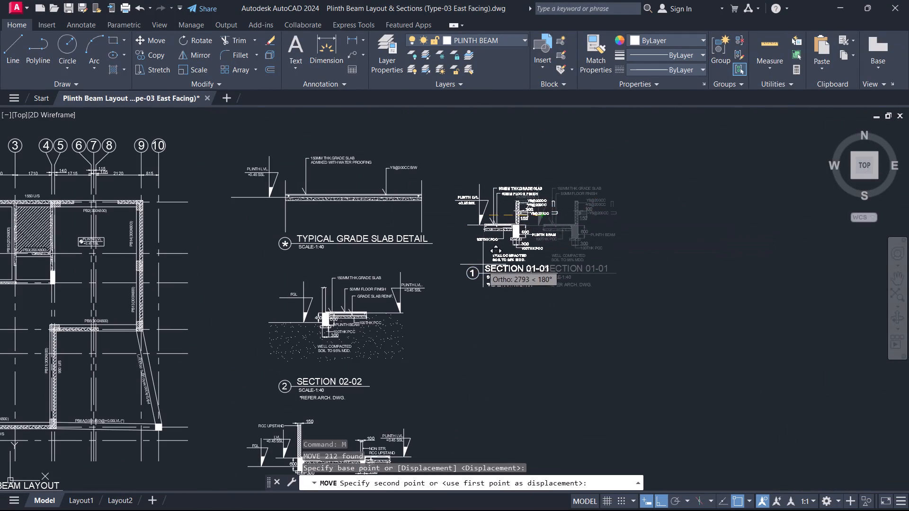
pyautogui.click(480, 267)
# Move the whole Section 01-01 detail straight down until it sits level with Section 02-02.
pyautogui.moveTo(593, 348); pyautogui.dragTo(568, 319)
pyautogui.click(436, 144)
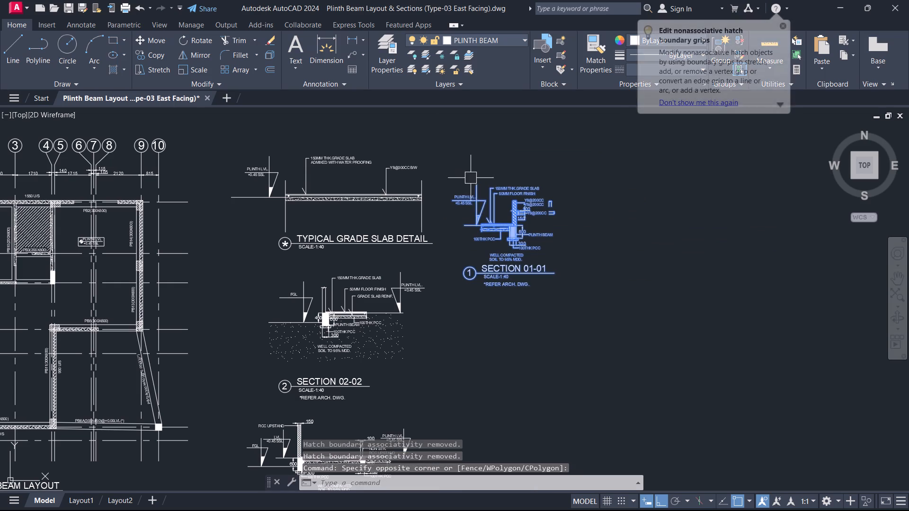
pyautogui.write('M')
pyautogui.press('space')
pyautogui.click(481, 190)
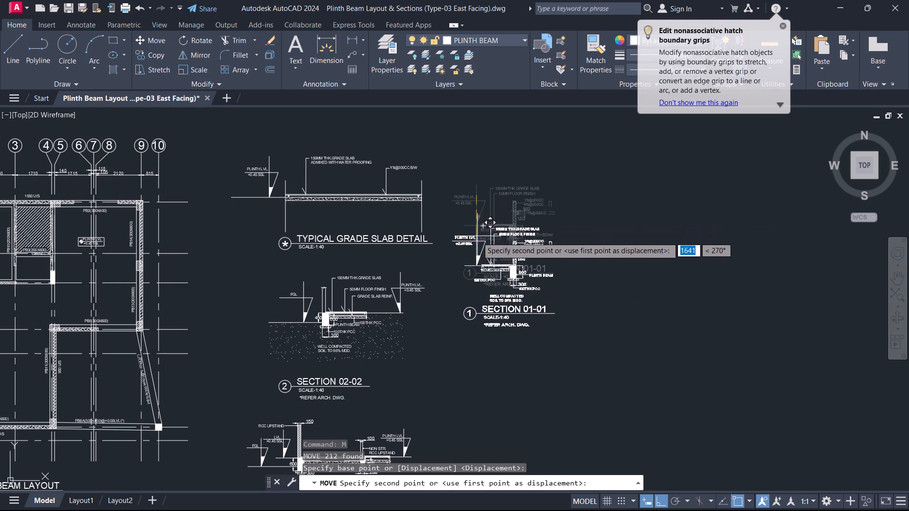
pyautogui.click(473, 301)
pyautogui.press('Escape')
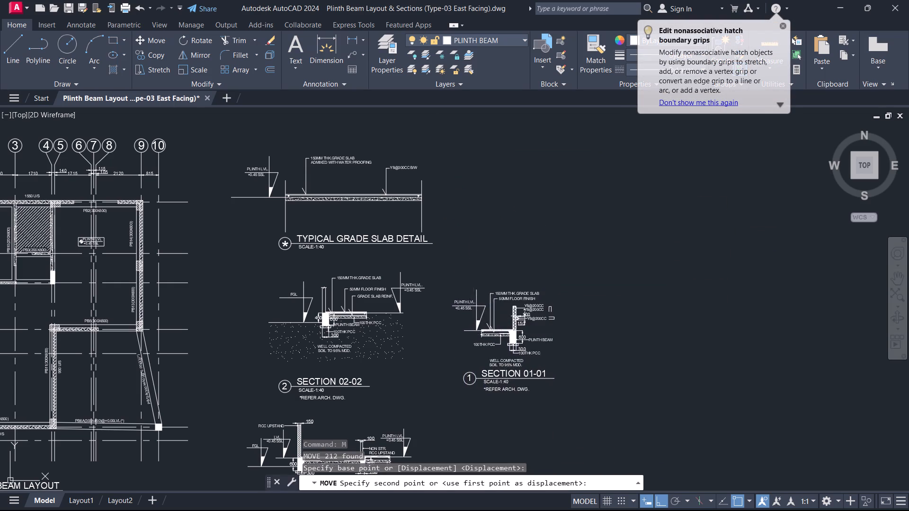
# Move the whole Section 01-01 detail horizontally to the opposite side of the plinth beam layout, beyond its grid bubbles.
pyautogui.scroll(-3, 468, 309)
pyautogui.moveTo(468, 309); pyautogui.dragTo(522, 228, button='middle')
pyautogui.scroll(1, 508, 247)
pyautogui.scroll(1, 561, 252)
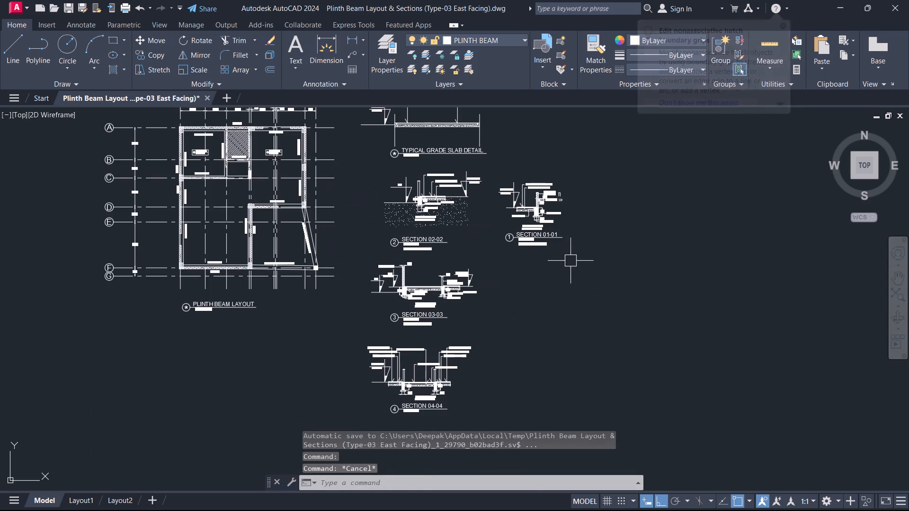
pyautogui.moveTo(578, 270); pyautogui.dragTo(546, 234)
pyautogui.click(499, 150)
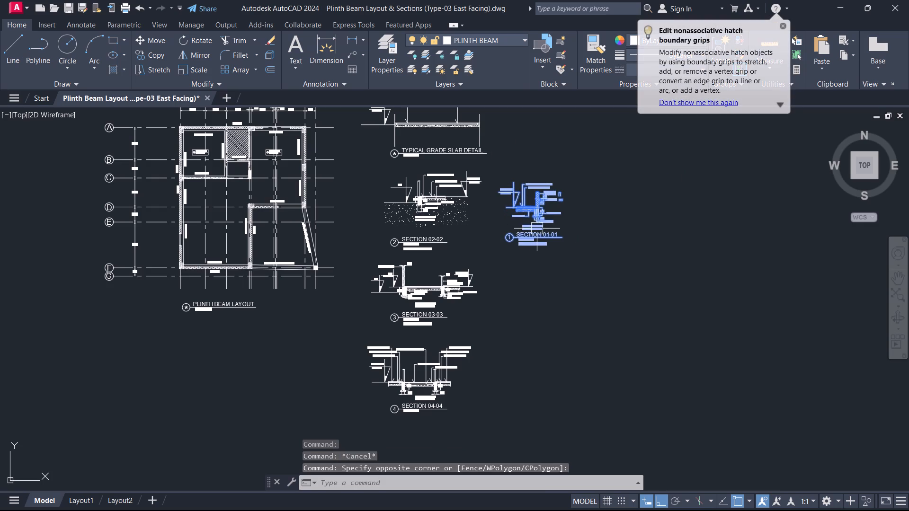
pyautogui.write('M')
pyautogui.press('space')
pyautogui.click(538, 230)
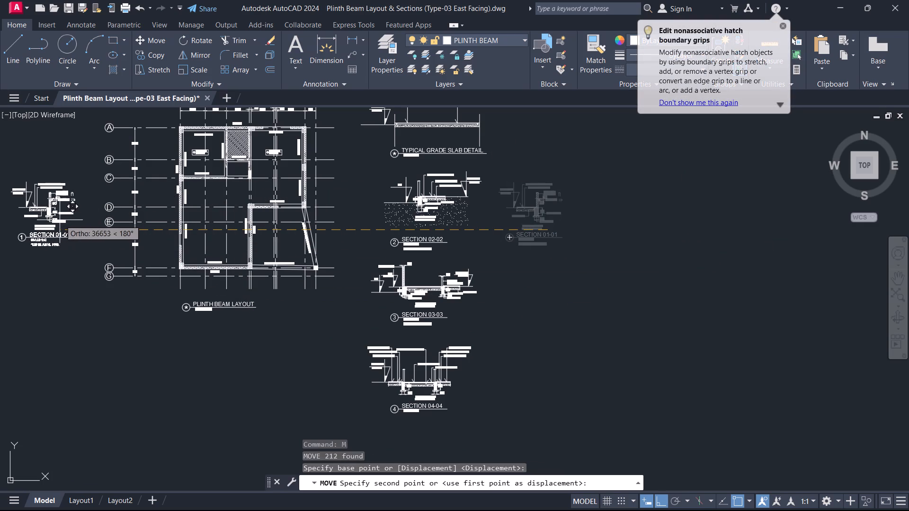
pyautogui.click(48, 218)
pyautogui.press('Escape')
# Move the whole Section 01-01 detail straight down to below the level of the plinth beam layout.
pyautogui.moveTo(92, 262); pyautogui.dragTo(261, 294, button='middle')
pyautogui.click(256, 296)
pyautogui.click(115, 166)
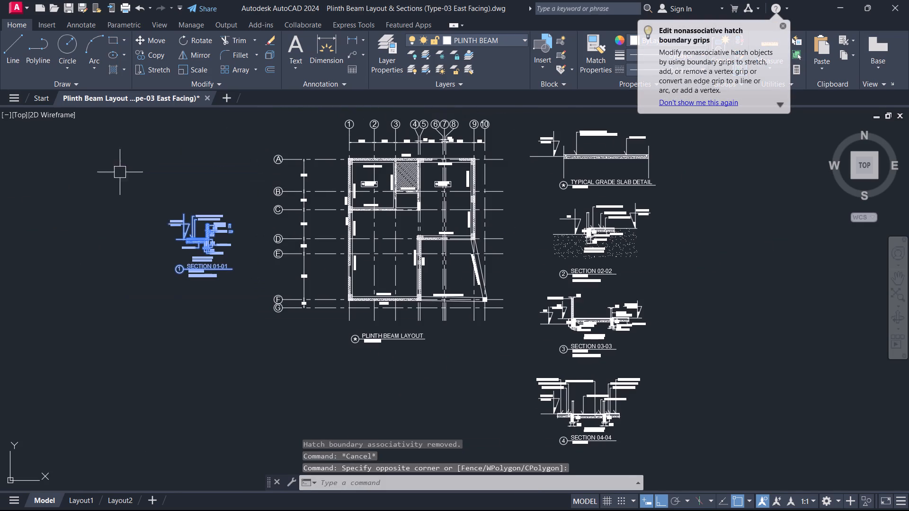
pyautogui.write('M')
pyautogui.press('space')
pyautogui.click(170, 208)
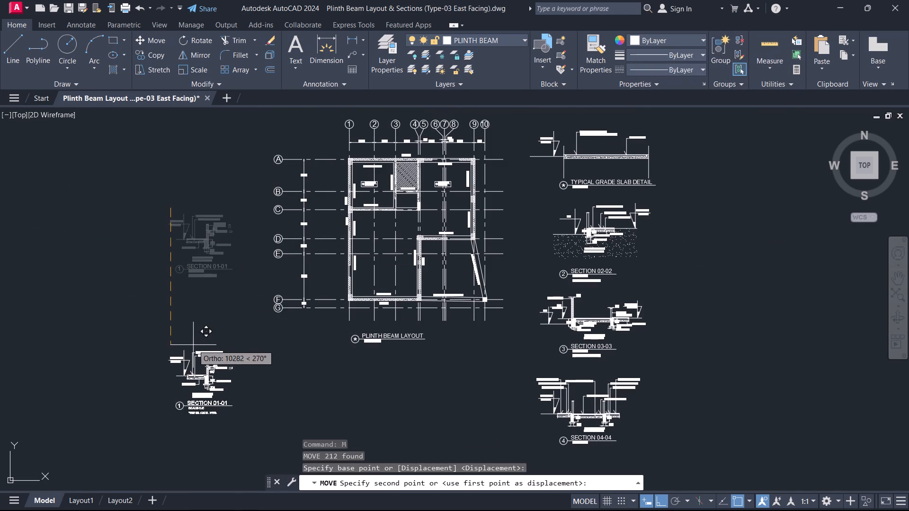
pyautogui.click(190, 355)
pyautogui.press('Escape')
# Move the whole Section 01-01 detail horizontally closer to the plinth beam layout title.
pyautogui.moveTo(248, 388); pyautogui.dragTo(360, 251, button='middle')
pyautogui.moveTo(365, 338); pyautogui.dragTo(356, 327)
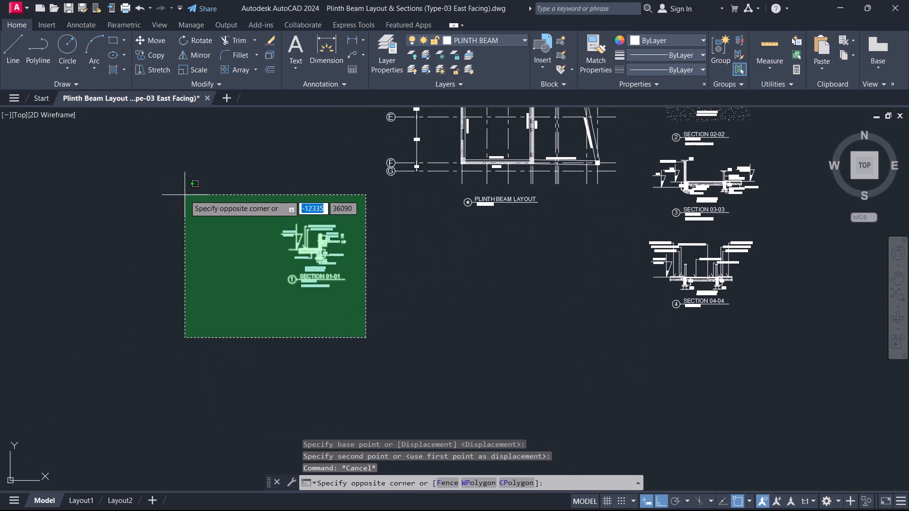
pyautogui.click(185, 195)
pyautogui.press('m')
pyautogui.press('space')
pyautogui.moveTo(192, 197); pyautogui.dragTo(206, 205)
pyautogui.click(241, 203)
pyautogui.press('Escape')
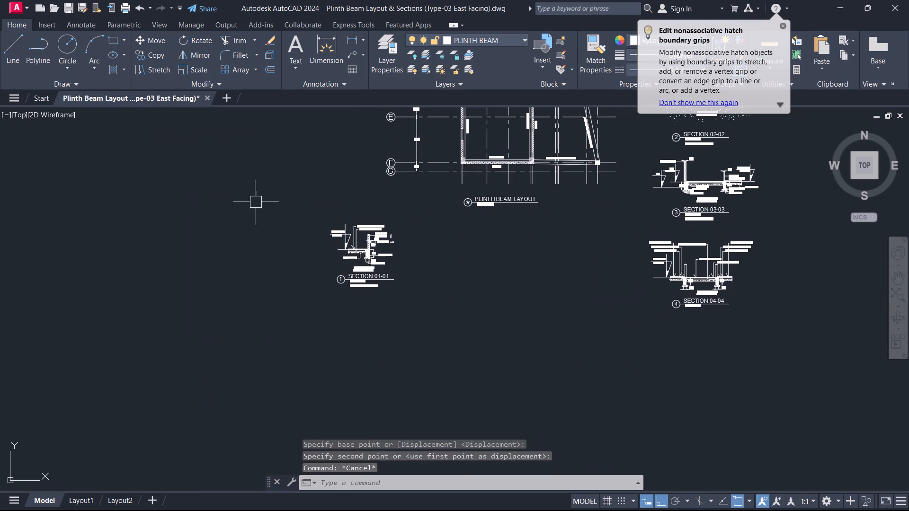
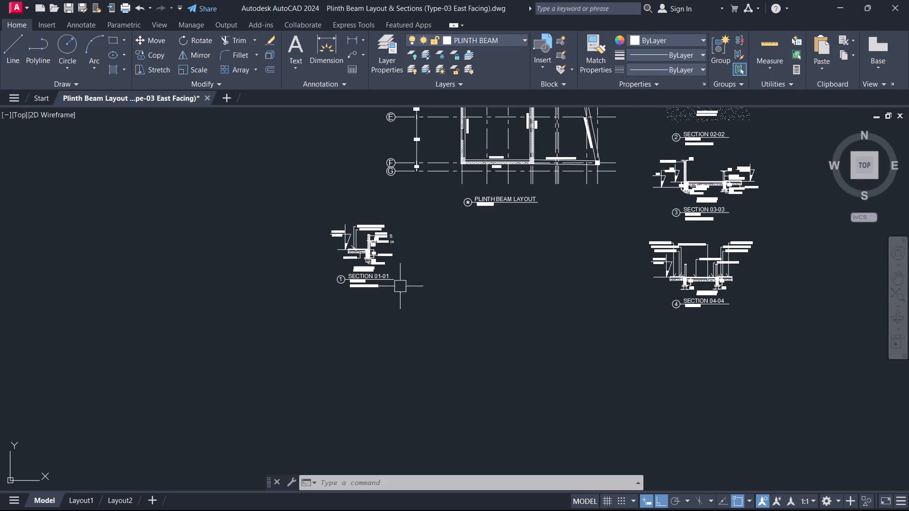
# Draw a large rectangle below the plinth beam layout title, in the empty area between Section 01-01 and Section 04-04.
pyautogui.scroll(4, 377, 281)
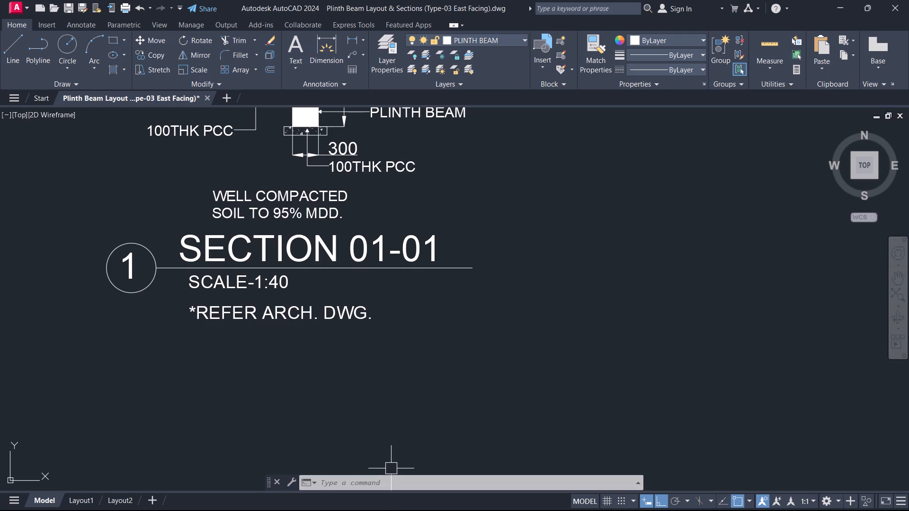
pyautogui.moveTo(302, 384); pyautogui.dragTo(264, 361, button='middle')
pyautogui.scroll(-3, 264, 361)
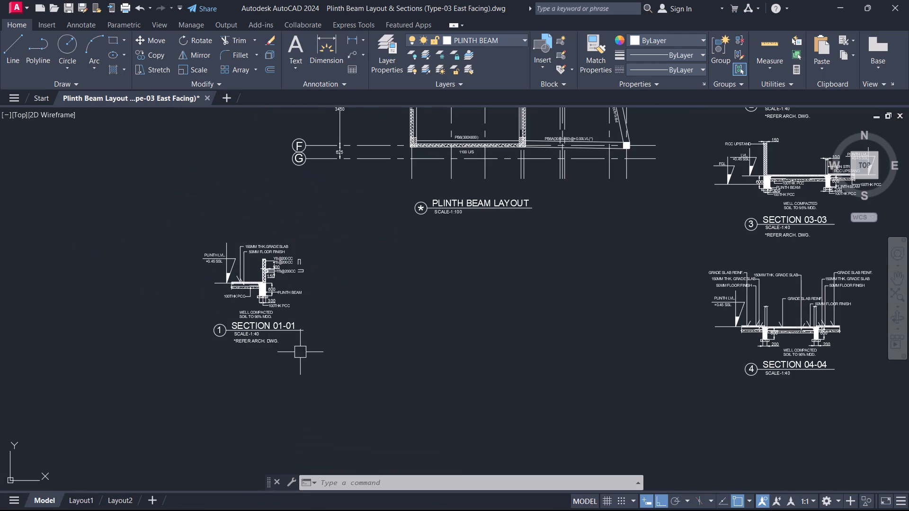
pyautogui.scroll(1, 300, 352)
pyautogui.moveTo(364, 305); pyautogui.dragTo(320, 323, button='middle')
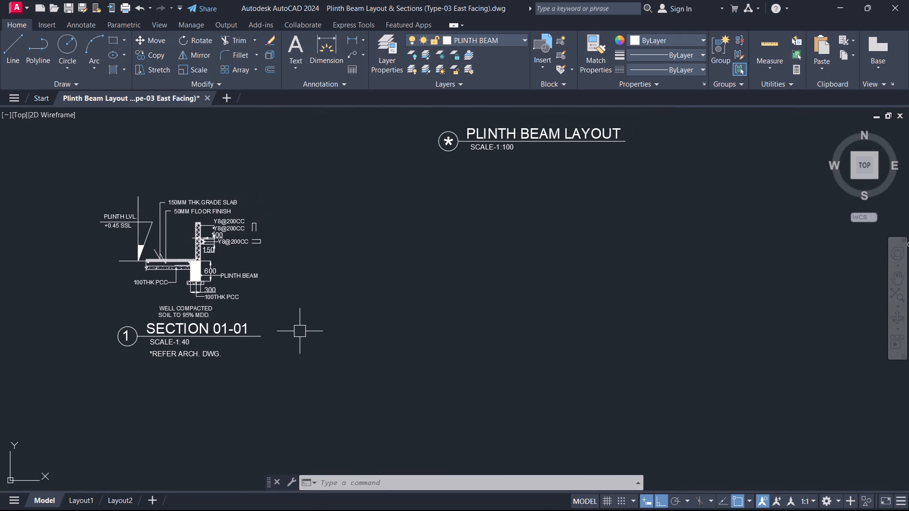
pyautogui.write('REC')
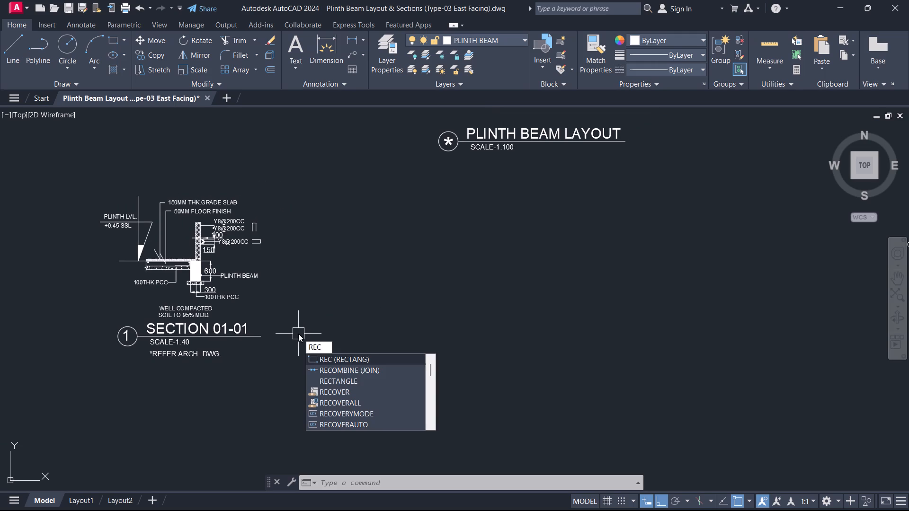
pyautogui.press('Escape')
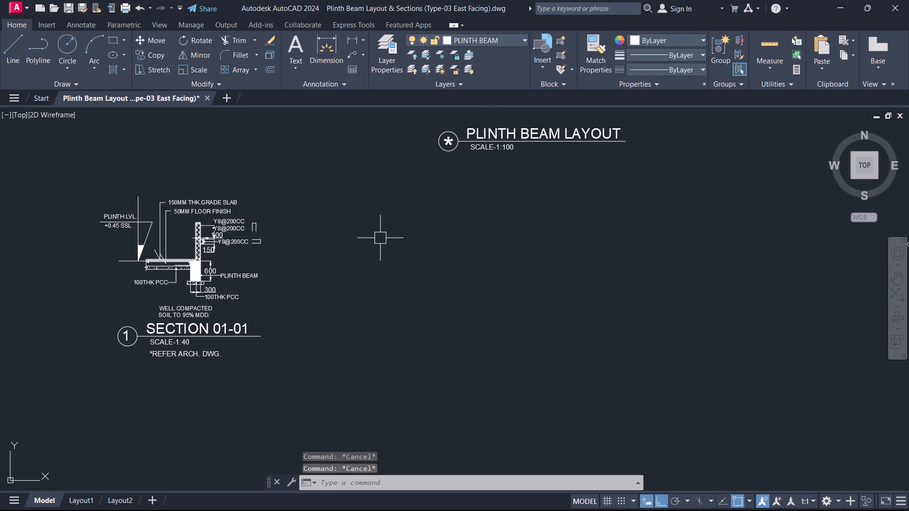
pyautogui.press('Escape')
pyautogui.press('r')
pyautogui.press('e')
pyautogui.write('C')
pyautogui.press('space')
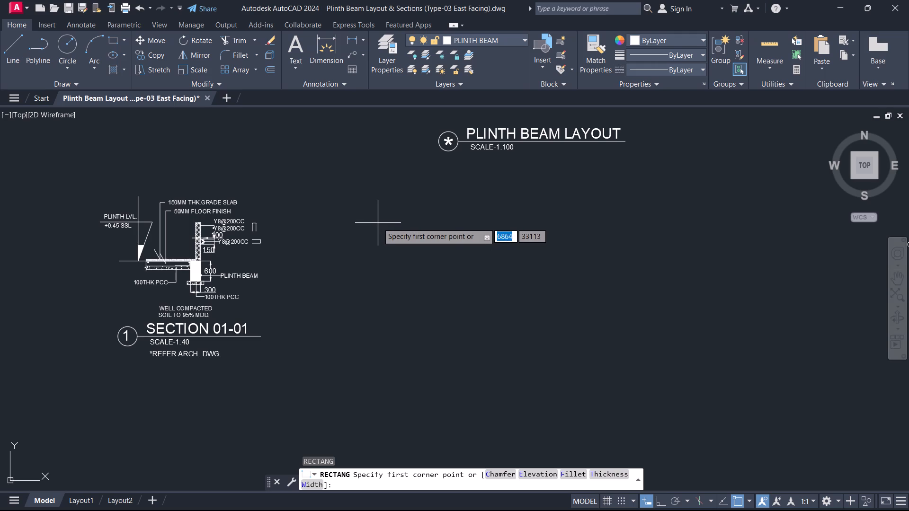
pyautogui.moveTo(402, 205); pyautogui.dragTo(410, 206)
pyautogui.moveTo(633, 387); pyautogui.dragTo(421, 363, button='middle')
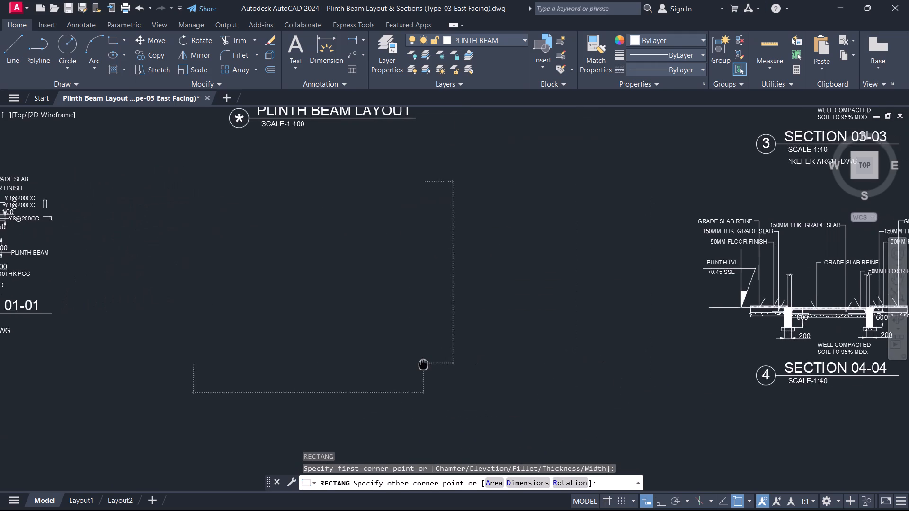
pyautogui.moveTo(421, 363); pyautogui.dragTo(426, 367, button='middle')
pyautogui.click(449, 397)
pyautogui.press('Escape')
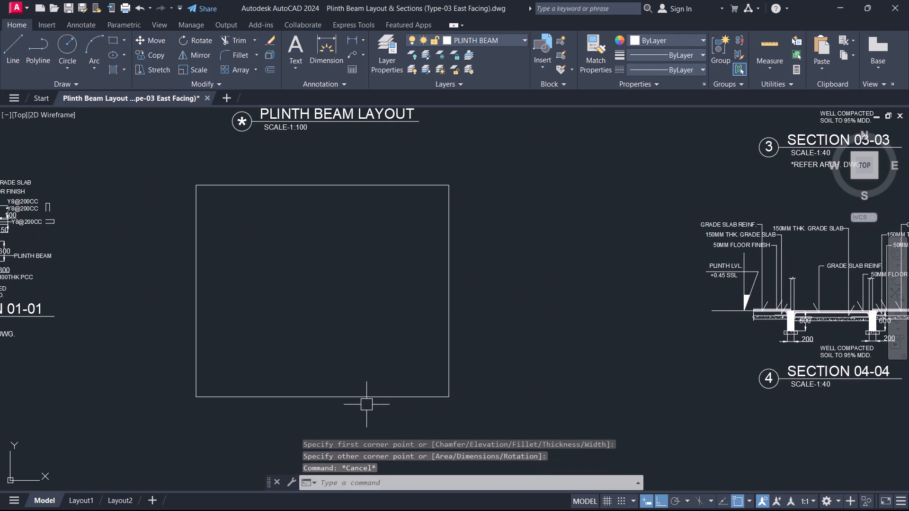
# Explode the large rectangle below the plinth beam layout title into separate lines.
pyautogui.scroll(-3, 411, 368)
pyautogui.scroll(2, 402, 337)
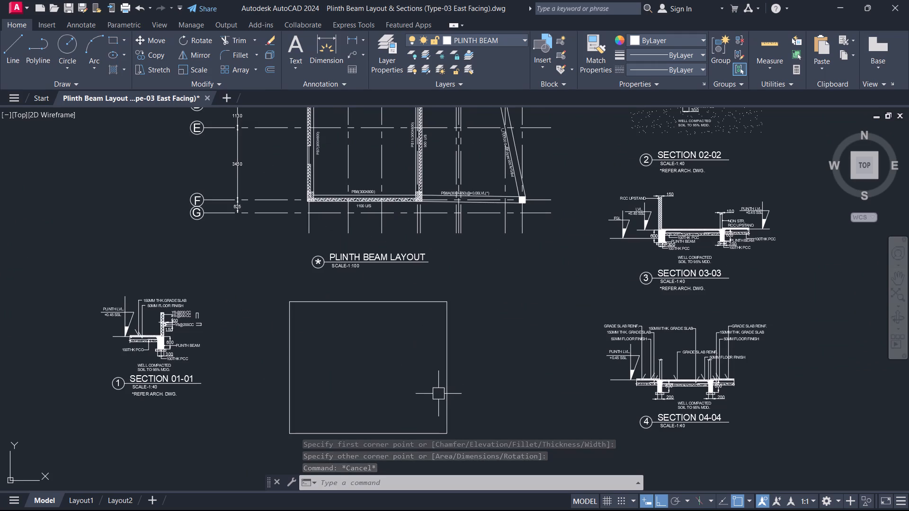
pyautogui.press('o')
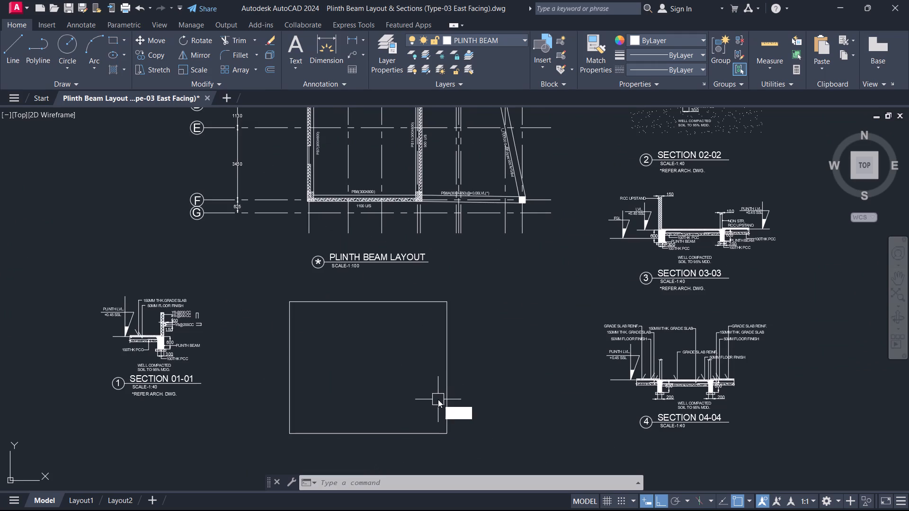
pyautogui.press('Escape')
pyautogui.scroll(-1, 438, 399)
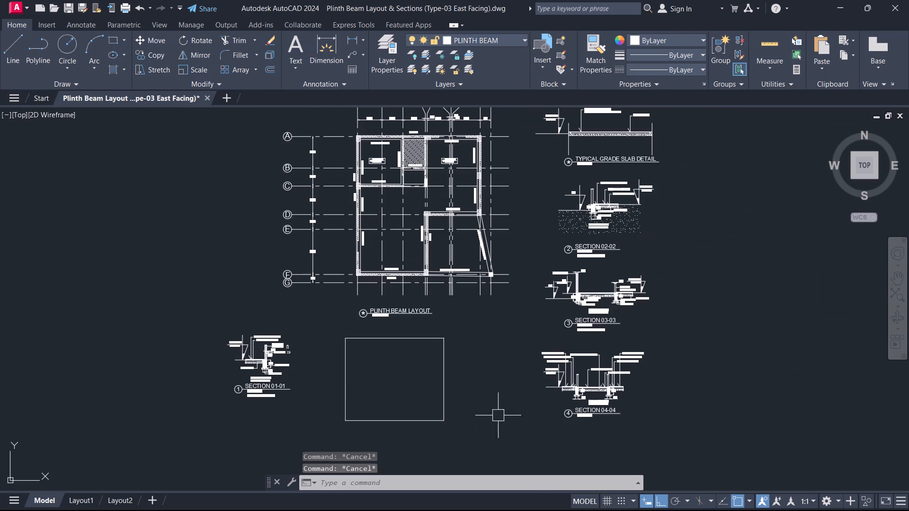
pyautogui.click(495, 396)
pyautogui.click(401, 383)
pyautogui.write('X')
pyautogui.press('space')
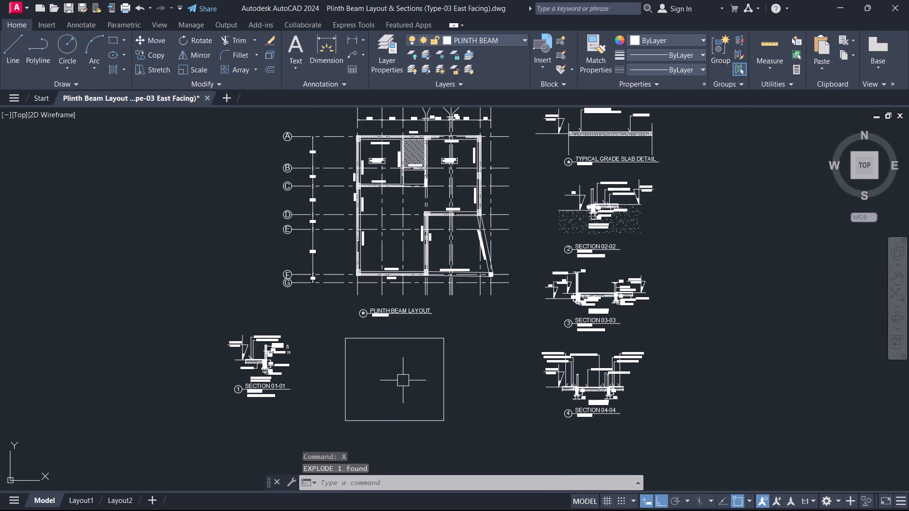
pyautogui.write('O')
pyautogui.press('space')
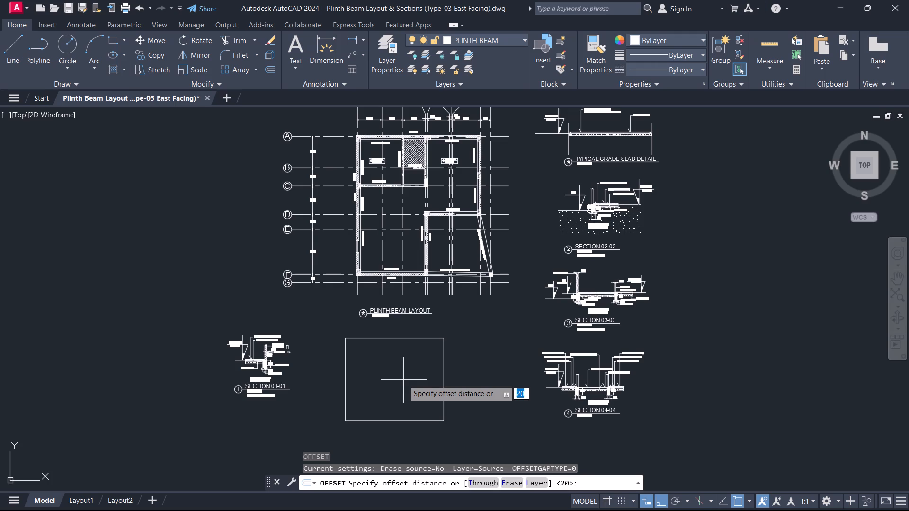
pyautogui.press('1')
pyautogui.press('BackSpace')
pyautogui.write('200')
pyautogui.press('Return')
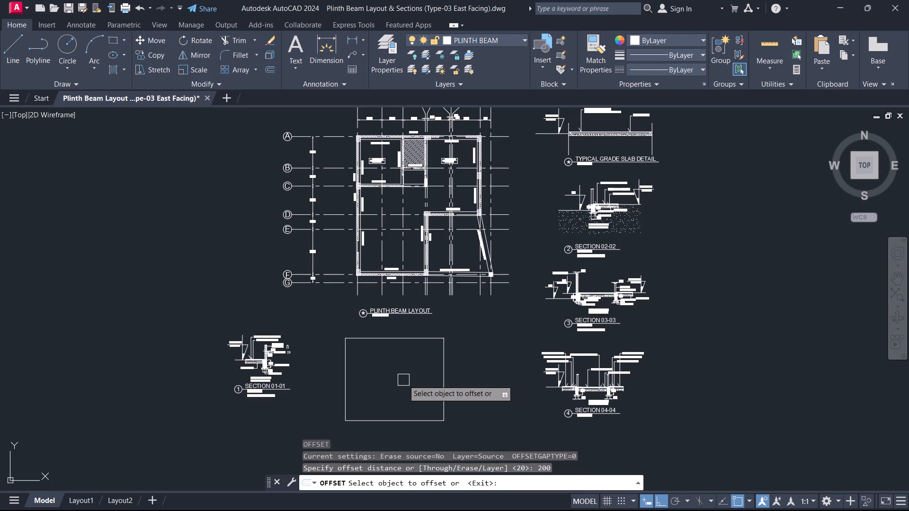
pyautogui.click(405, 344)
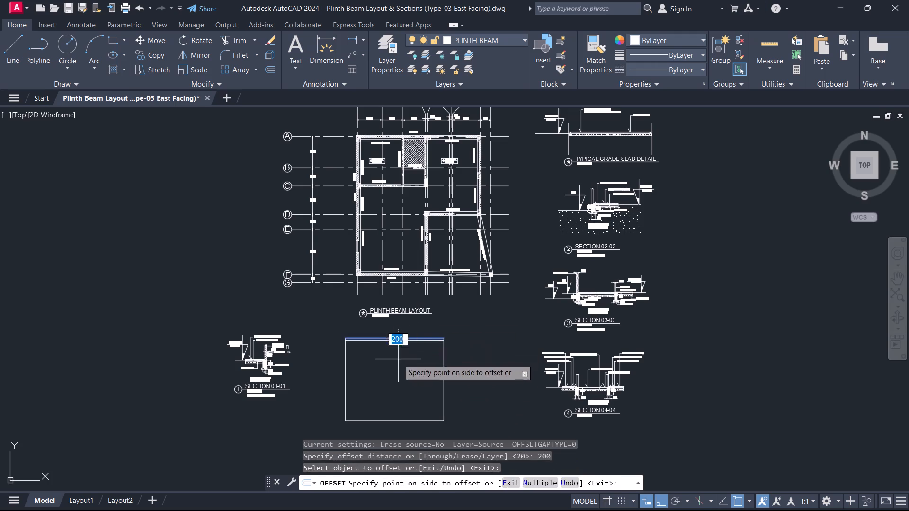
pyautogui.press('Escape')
# Offset the top edge of the exploded rectangle 500 inward.
pyautogui.write('O 500')
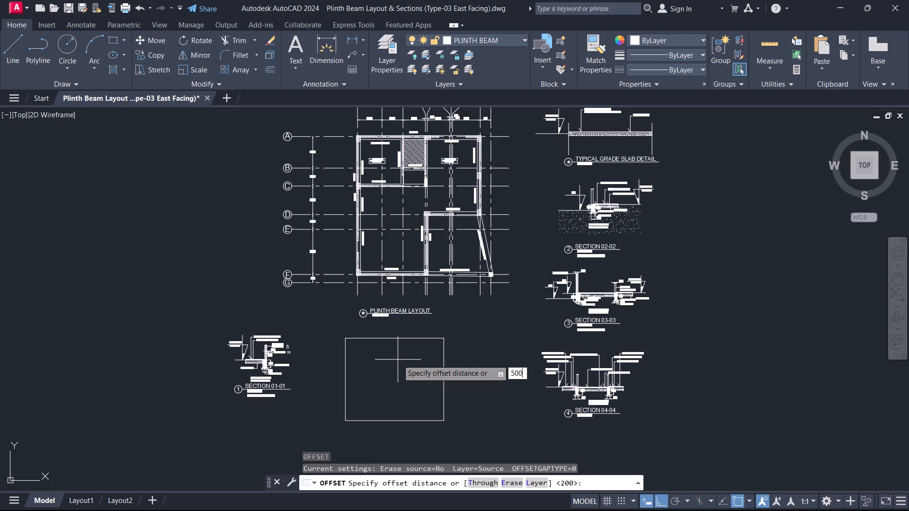
pyautogui.press('Return')
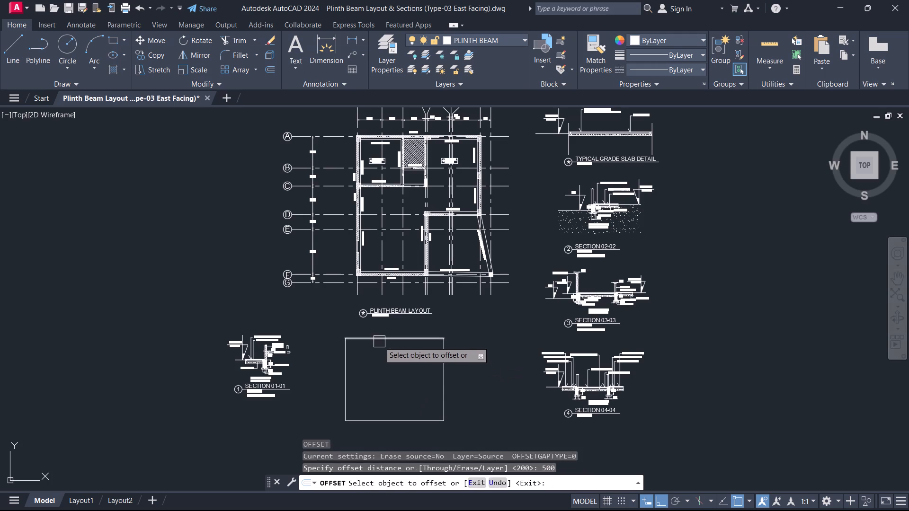
pyautogui.click(379, 342)
pyautogui.click(379, 372)
pyautogui.press('Escape')
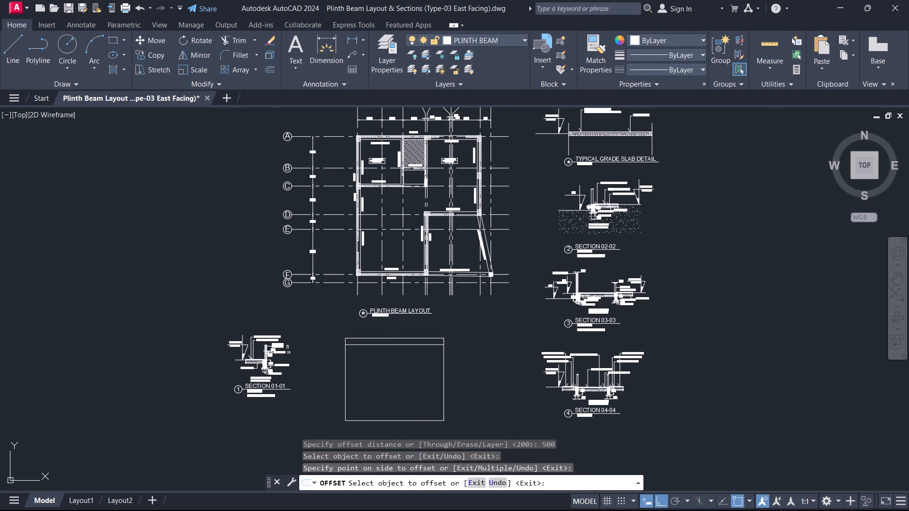
# Move the offset line 200 straight down, further from the box's top edge, to deepen the header strip.
pyautogui.scroll(4, 379, 373)
pyautogui.moveTo(405, 313); pyautogui.dragTo(403, 308)
pyautogui.click(356, 240)
pyautogui.write('M')
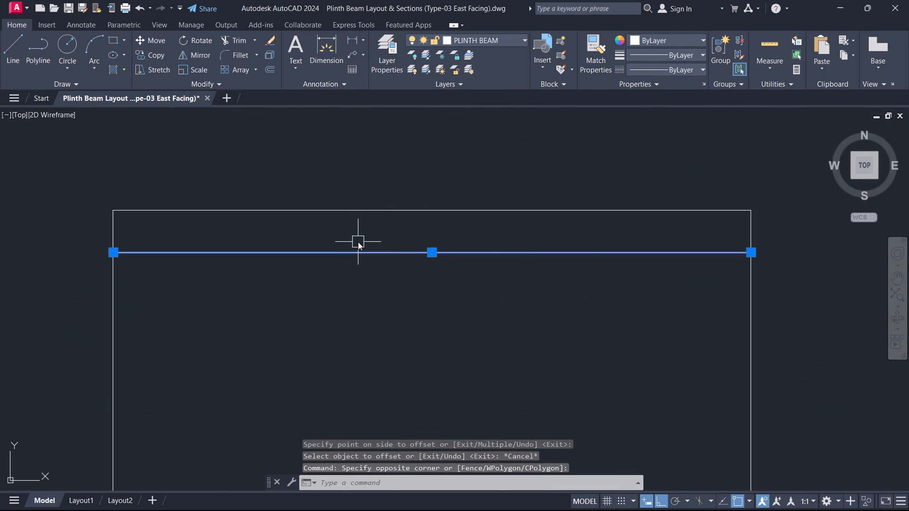
pyautogui.press('space')
pyautogui.click(358, 242)
pyautogui.write('200')
pyautogui.press('Return')
pyautogui.press('Escape')
pyautogui.scroll(-2, 358, 302)
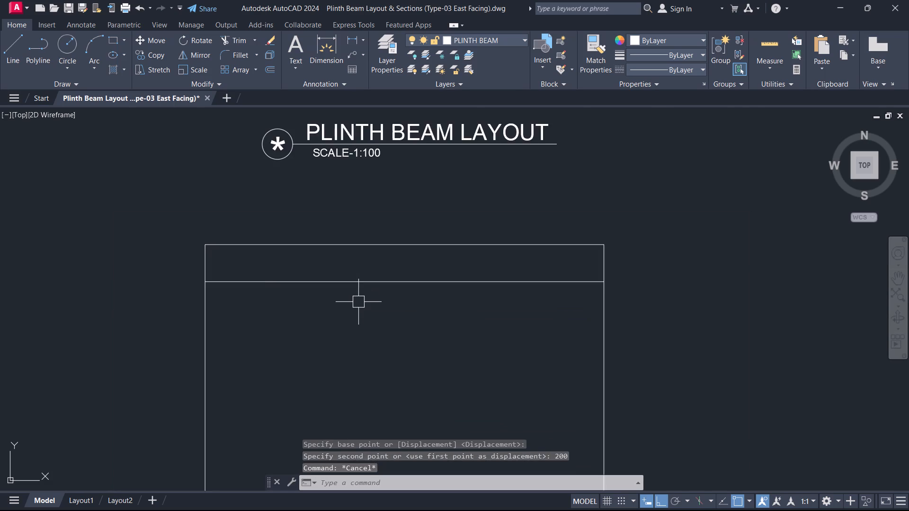
# Draw a small rectangle about 1617 by 602 just below the header strip, near the box's left edge.
pyautogui.scroll(-2, 370, 346)
pyautogui.moveTo(377, 372); pyautogui.dragTo(429, 295, button='middle')
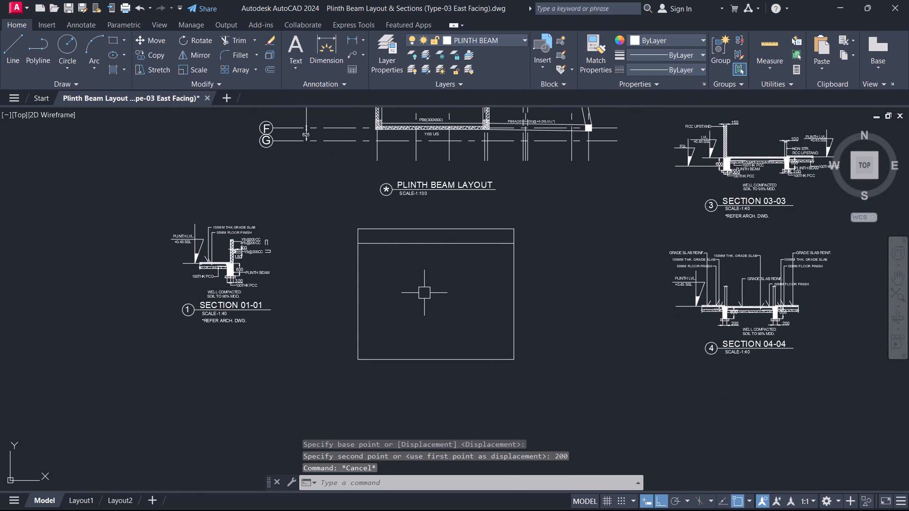
pyautogui.write('REC')
pyautogui.press('space')
pyautogui.scroll(2, 424, 293)
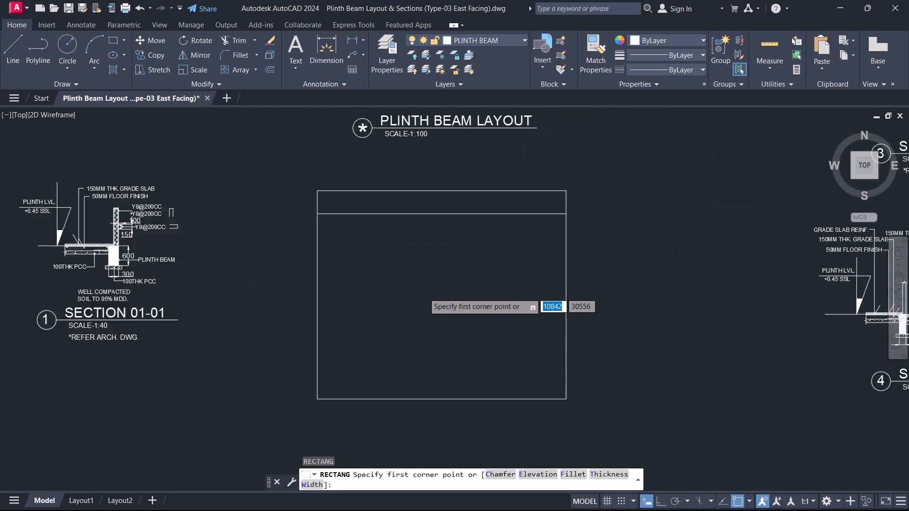
pyautogui.scroll(1, 424, 293)
pyautogui.scroll(-1, 240, 174)
pyautogui.moveTo(240, 174); pyautogui.dragTo(252, 256, button='middle')
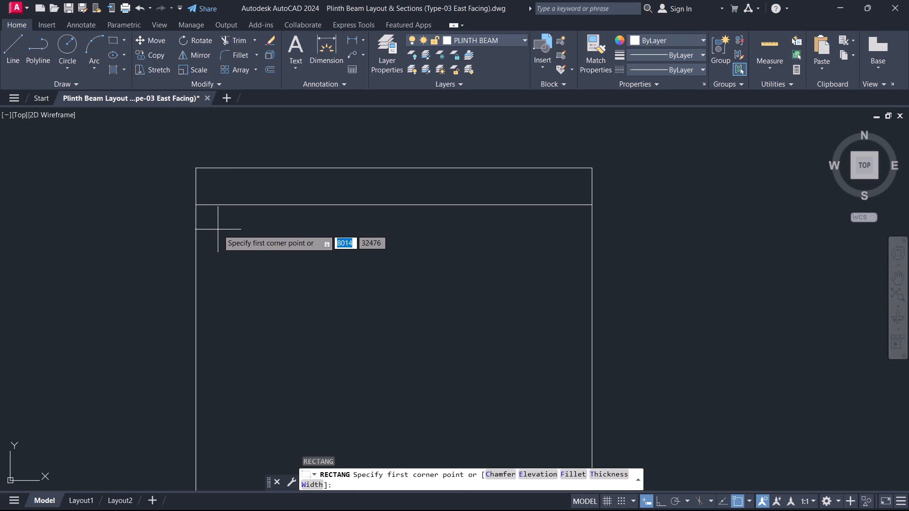
pyautogui.click(218, 229)
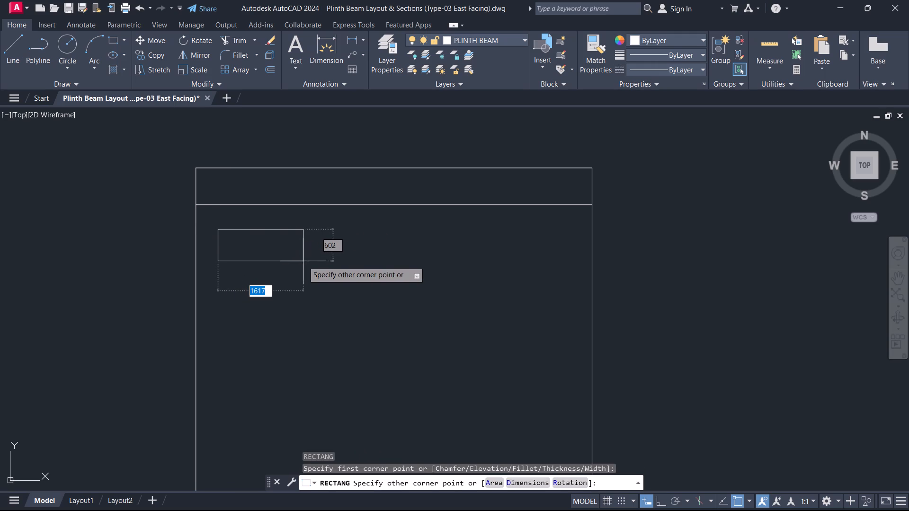
pyautogui.click(303, 261)
pyautogui.press('Escape')
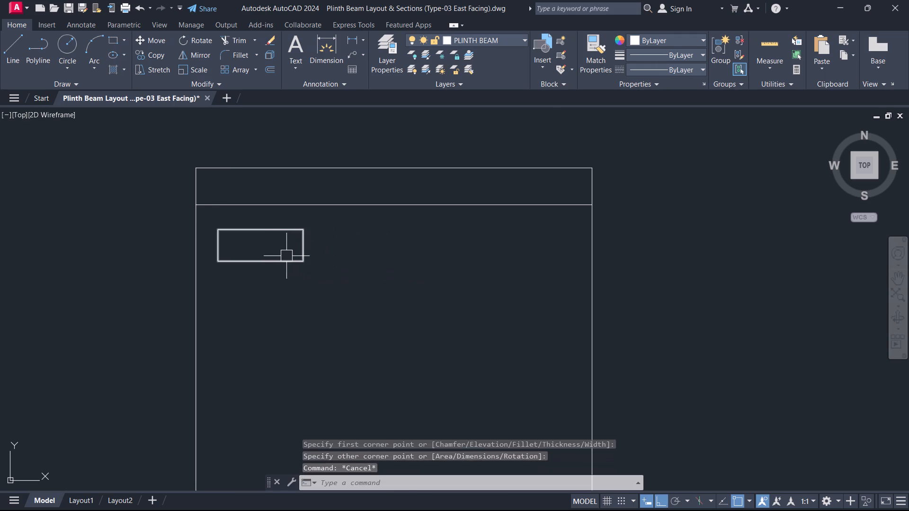
# Copy the small rectangle straight down four times at about 1072 spacing to form an evenly spaced column of five.
pyautogui.click(286, 256)
pyautogui.write('CO')
pyautogui.press('space')
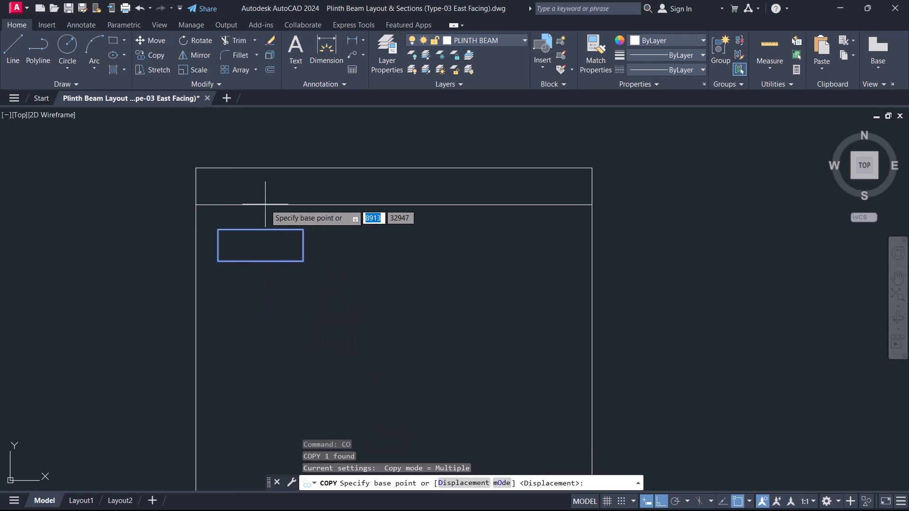
pyautogui.click(260, 208)
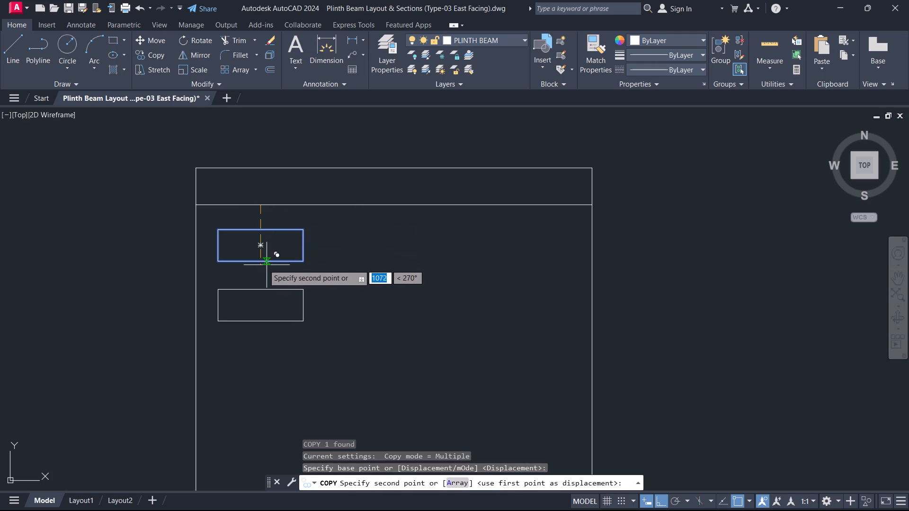
pyautogui.click(261, 264)
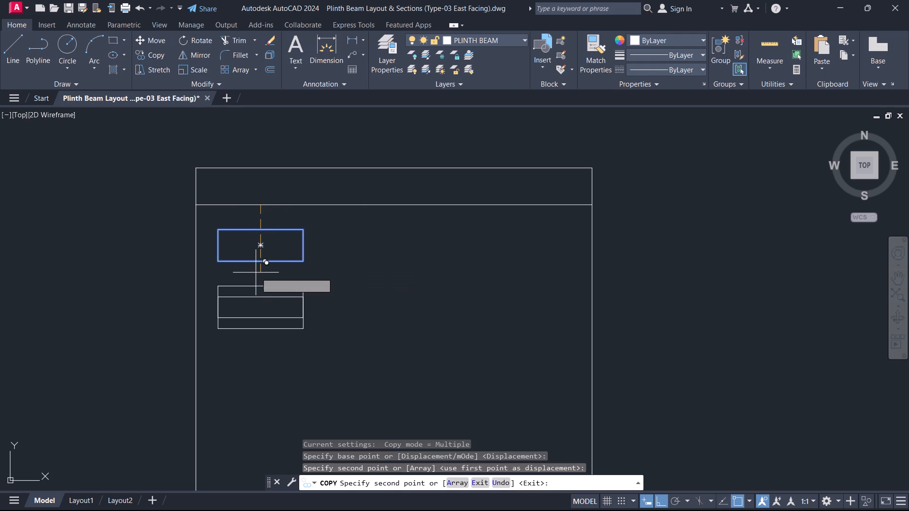
pyautogui.click(257, 312)
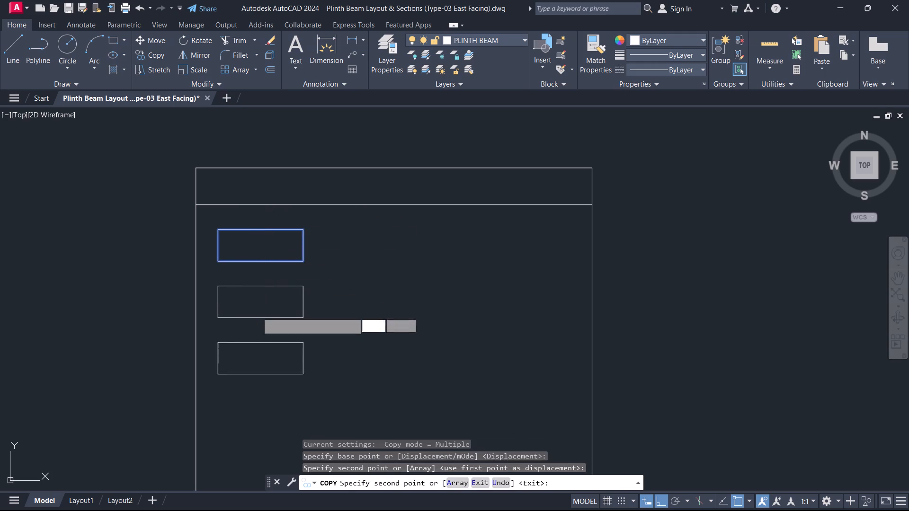
pyautogui.click(262, 376)
pyautogui.moveTo(261, 435); pyautogui.dragTo(259, 431, button='middle')
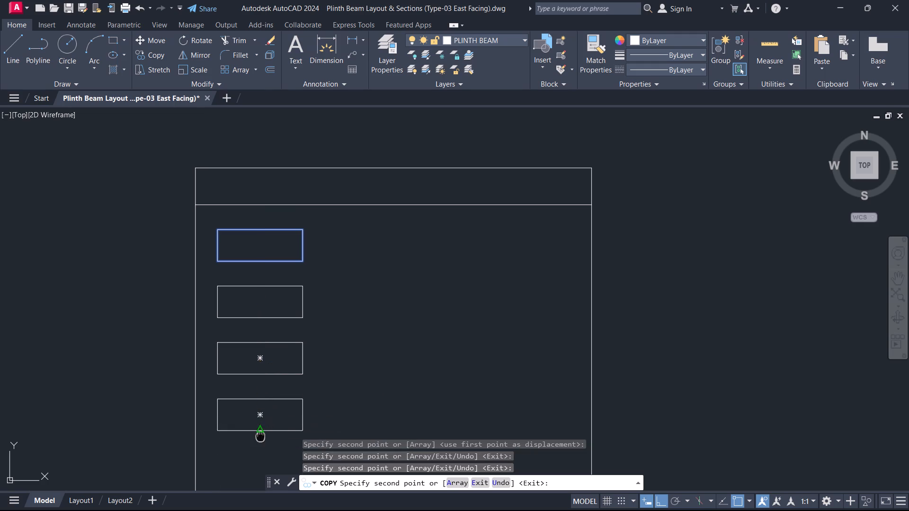
pyautogui.moveTo(259, 431); pyautogui.dragTo(279, 320, button='middle')
pyautogui.click(276, 318)
pyautogui.press('Escape')
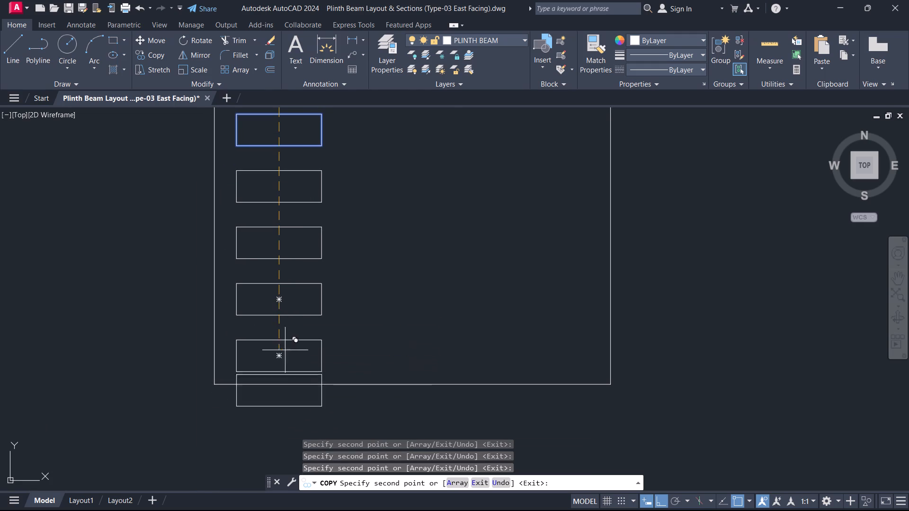
pyautogui.scroll(-2, 278, 374)
pyautogui.scroll(1, 269, 409)
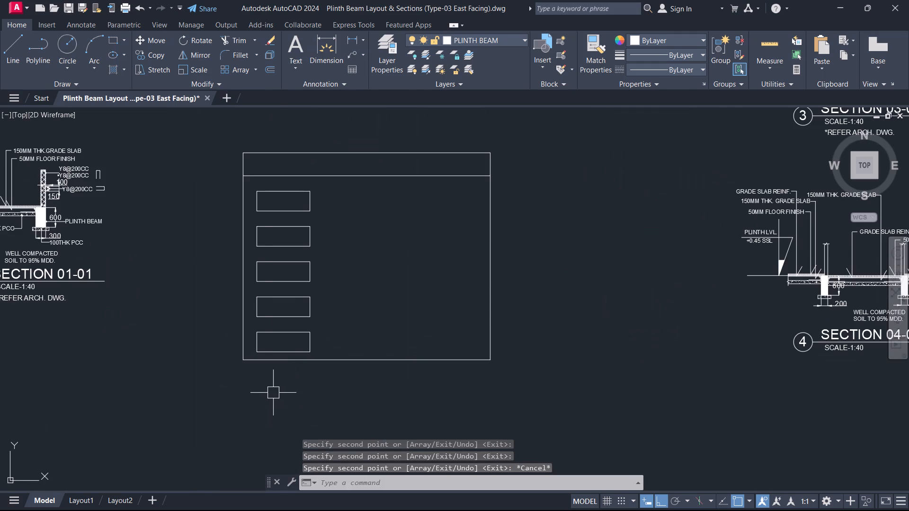
# Start a multiline text beside the top small rectangle, with the first line "THIS TYPE OF HATCH INDICATES".
pyautogui.scroll(1, 304, 365)
pyautogui.scroll(1, 332, 303)
pyautogui.scroll(-2, 315, 305)
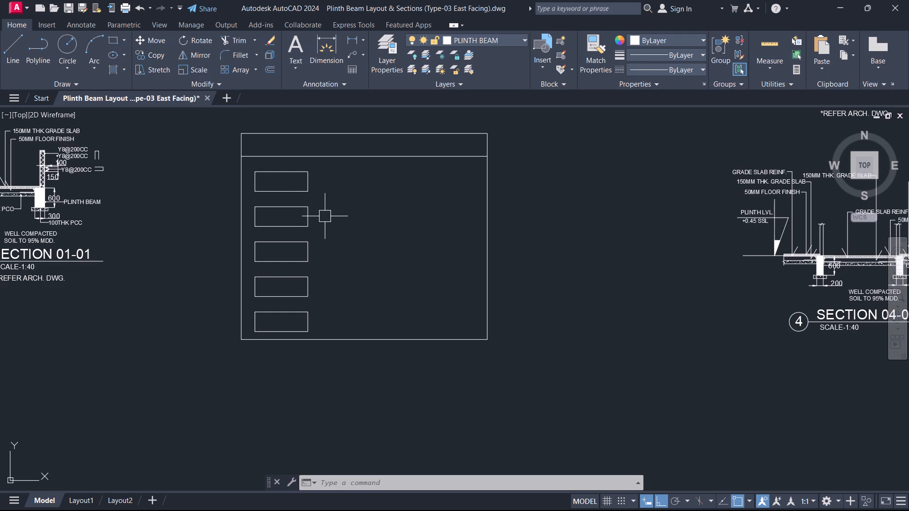
pyautogui.write('T')
pyautogui.press('space')
pyautogui.scroll(2, 327, 188)
pyautogui.click(315, 149)
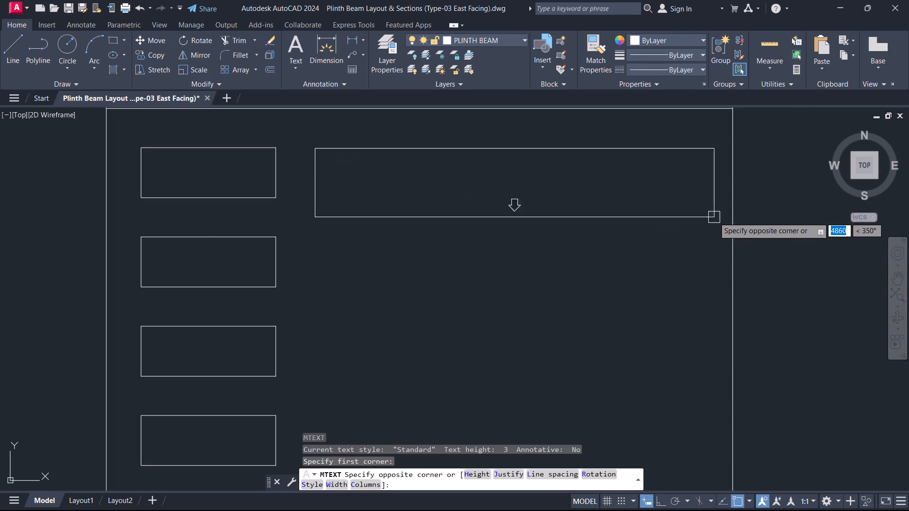
pyautogui.click(728, 197)
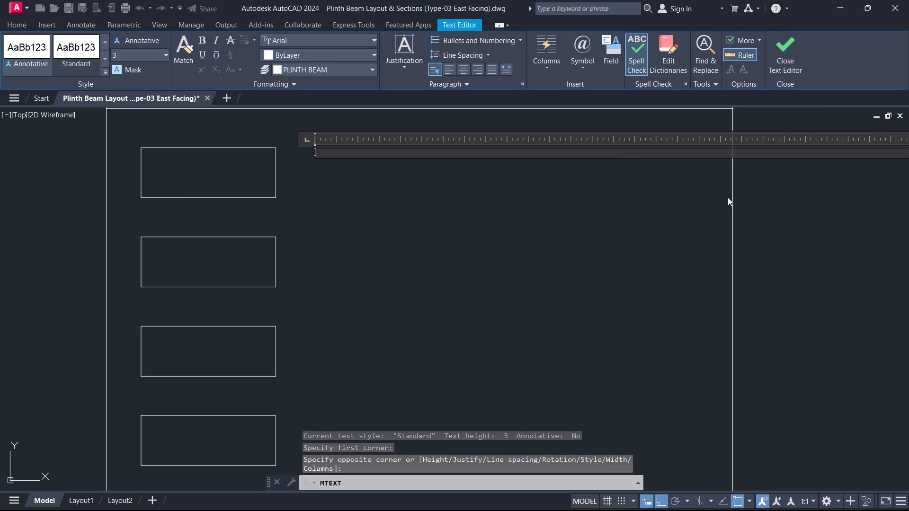
pyautogui.write('THIS')
pyautogui.press('space')
pyautogui.write('TYPE OF HAT')
pyautogui.write('CH INDICATES')
pyautogui.press('Return')
# Add the second line "COLUMN STOPS AT THIS LEVEL." to the multiline text.
pyautogui.write('ACO')
pyautogui.press('BackSpace')
pyautogui.press('BackSpace')
pyautogui.press('BackSpace')
pyautogui.press('c')
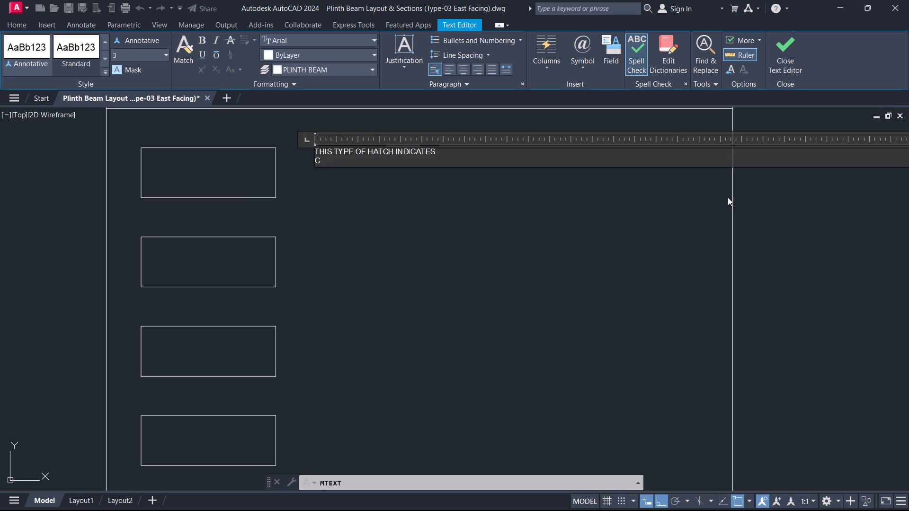
pyautogui.write('OLUMN SH')
pyautogui.press('BackSpace')
pyautogui.write('TOPS ATH')
pyautogui.press('BackSpace')
pyautogui.press('space')
pyautogui.write('THIS LEVEL')
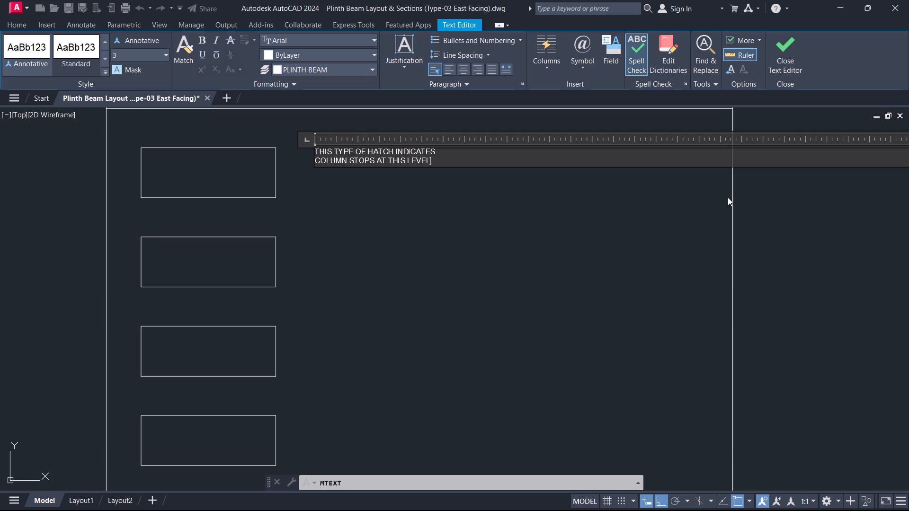
pyautogui.press('.')
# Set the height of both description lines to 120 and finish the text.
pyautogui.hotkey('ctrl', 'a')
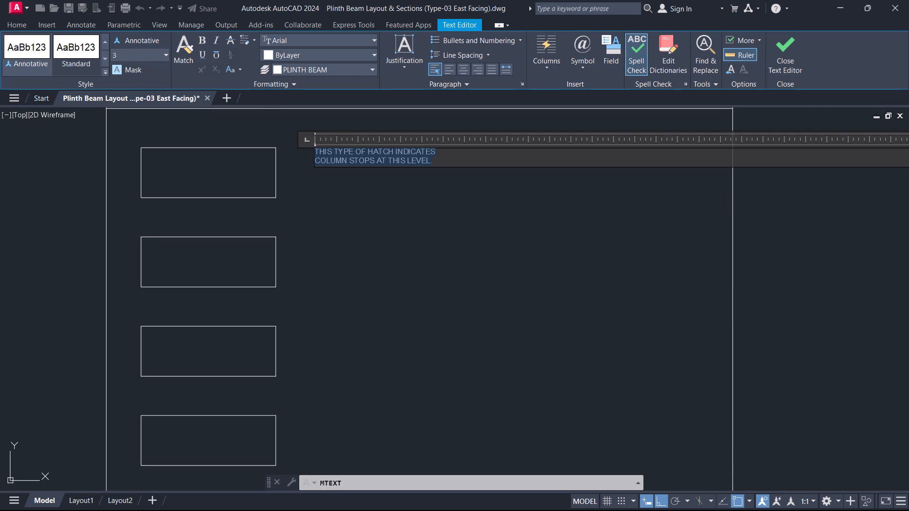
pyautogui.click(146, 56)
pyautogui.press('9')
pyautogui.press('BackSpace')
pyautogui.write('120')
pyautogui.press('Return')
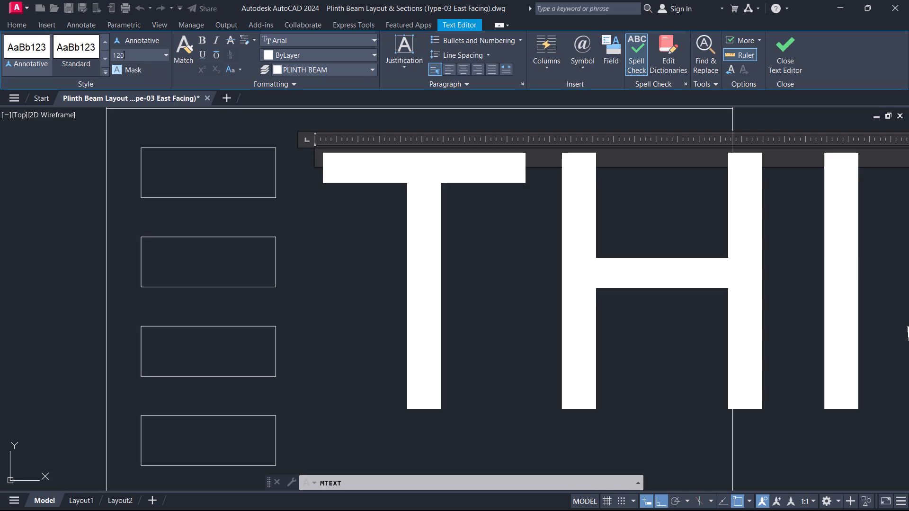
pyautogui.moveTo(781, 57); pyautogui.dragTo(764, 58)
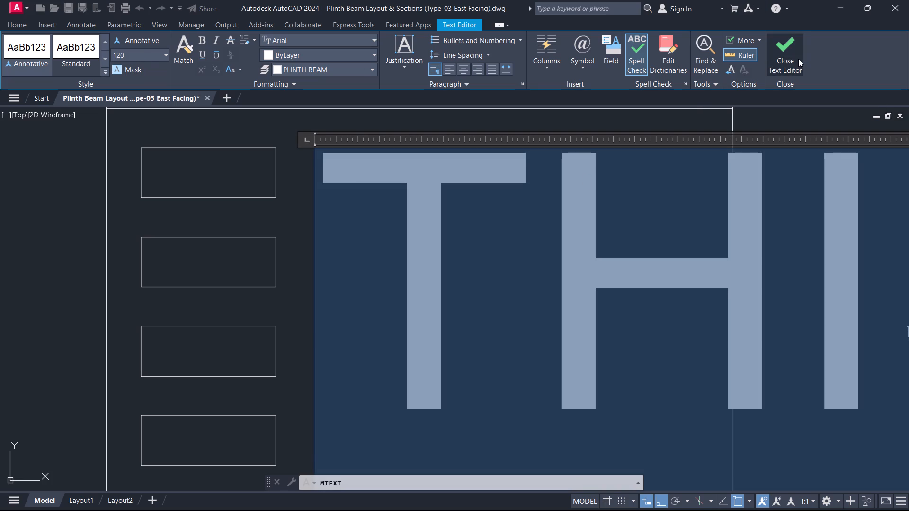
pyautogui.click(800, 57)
# Reopen the two-line hatch description and set the height of all its text to 200.
pyautogui.doubleClick(497, 171)
pyautogui.hotkey('ctrl', 'a')
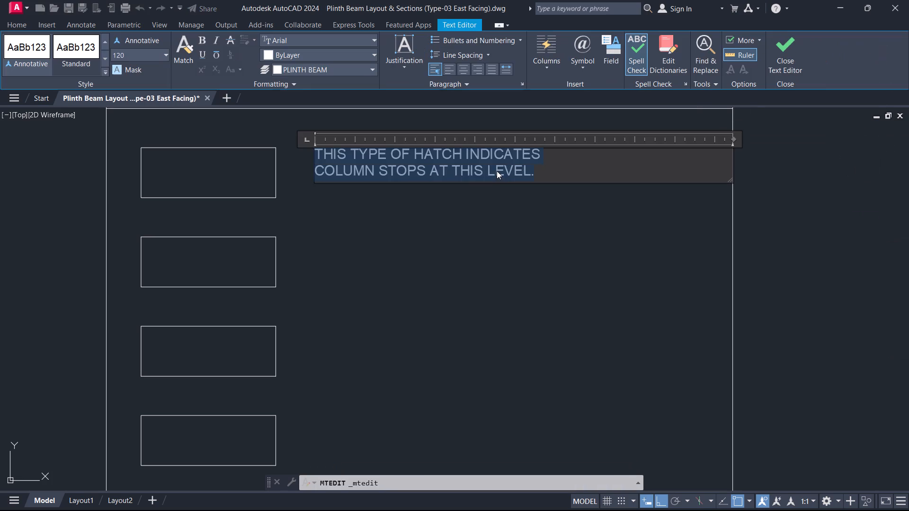
pyautogui.click(145, 58)
pyautogui.write('200')
pyautogui.press('Return')
pyautogui.click(781, 49)
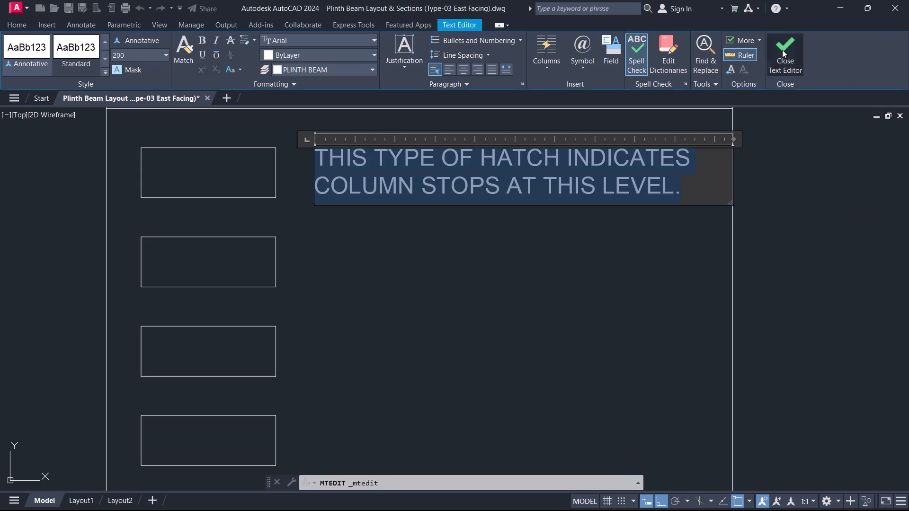
# Select the two-line hatch description beside the top small rectangle.
pyautogui.click(458, 178)
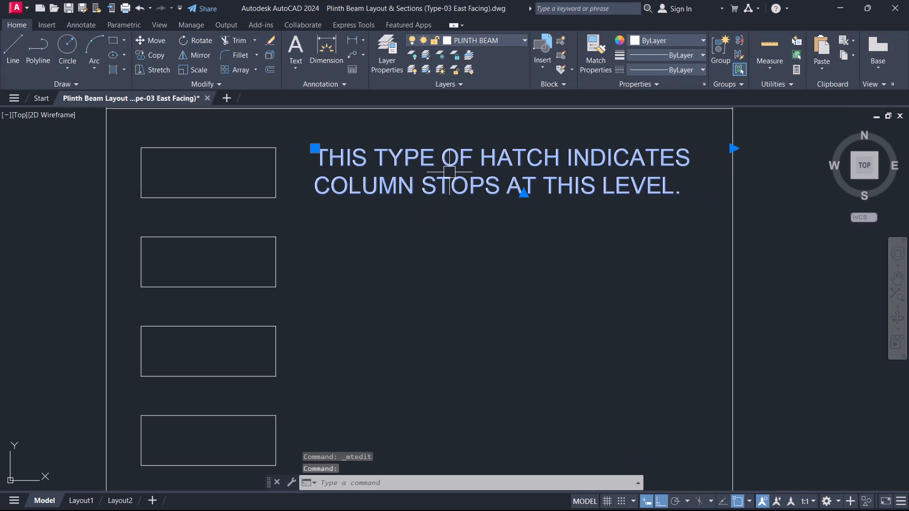
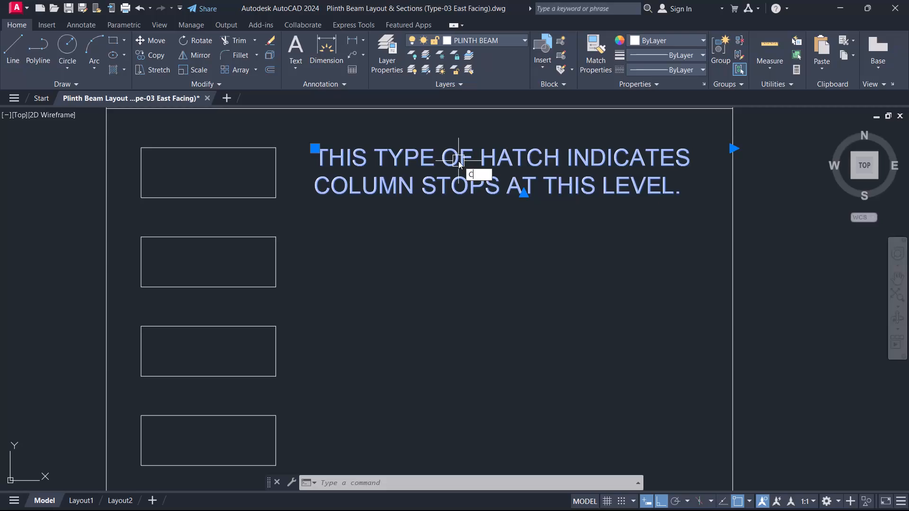
# Copy the selected two-line hatch description downwards so that one copy sits beside each of the four lower swatch rectangles.
pyautogui.write('O')
pyautogui.press('space')
pyautogui.click(279, 151)
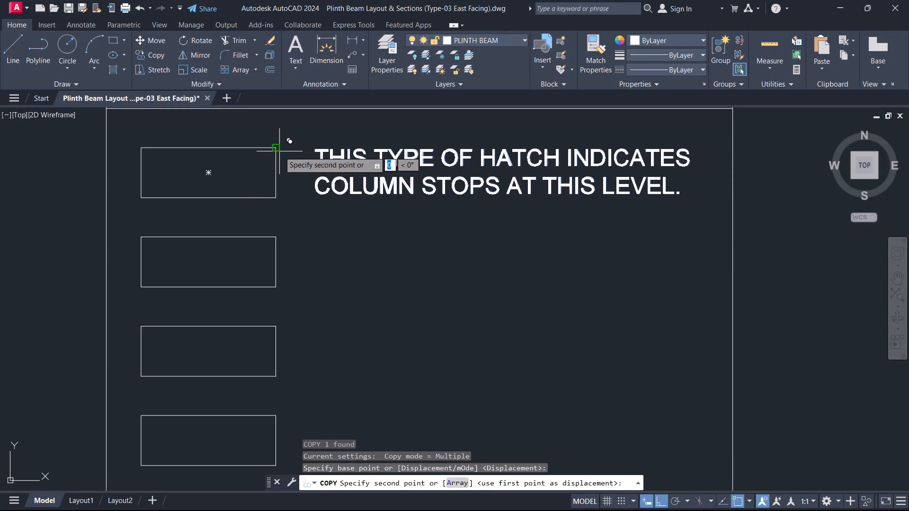
pyautogui.click(274, 237)
pyautogui.moveTo(285, 313); pyautogui.dragTo(300, 170, button='middle')
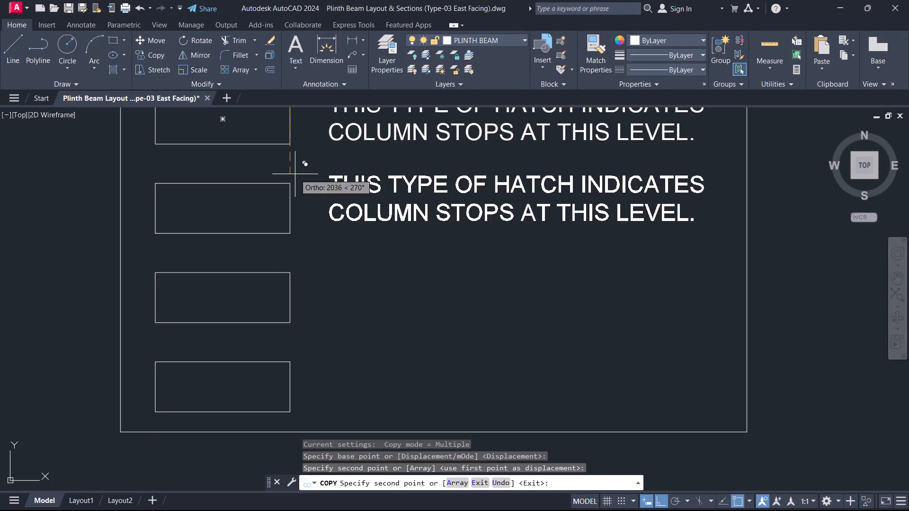
pyautogui.click(287, 181)
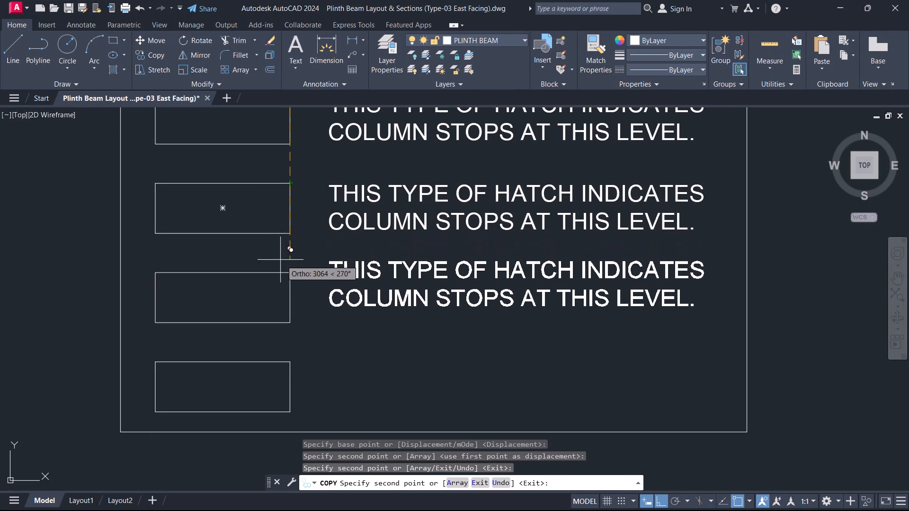
pyautogui.click(291, 273)
pyautogui.click(288, 365)
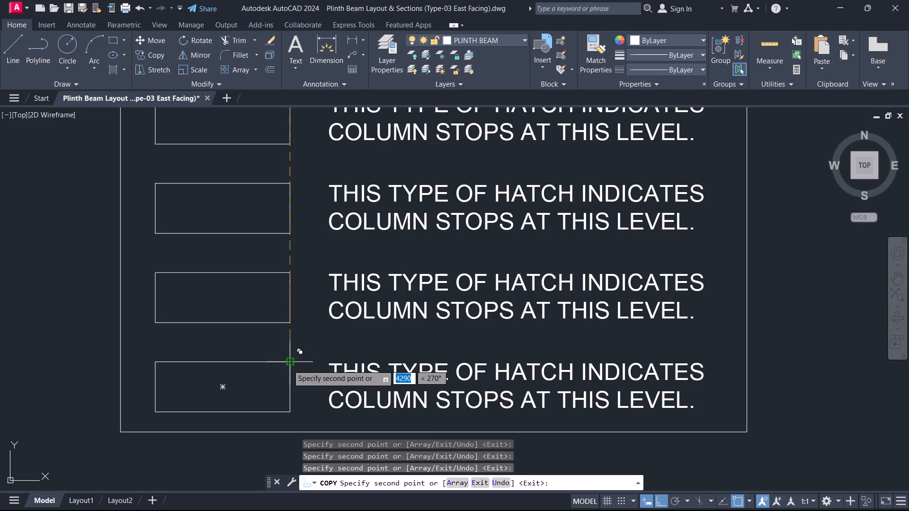
pyautogui.press('Escape')
# Replace all the text of the description beside the second swatch with "THIS TYPE OF HATCH INDICATES".
pyautogui.scroll(-3, 492, 347)
pyautogui.scroll(3, 482, 250)
pyautogui.moveTo(514, 350); pyautogui.dragTo(470, 224, button='middle')
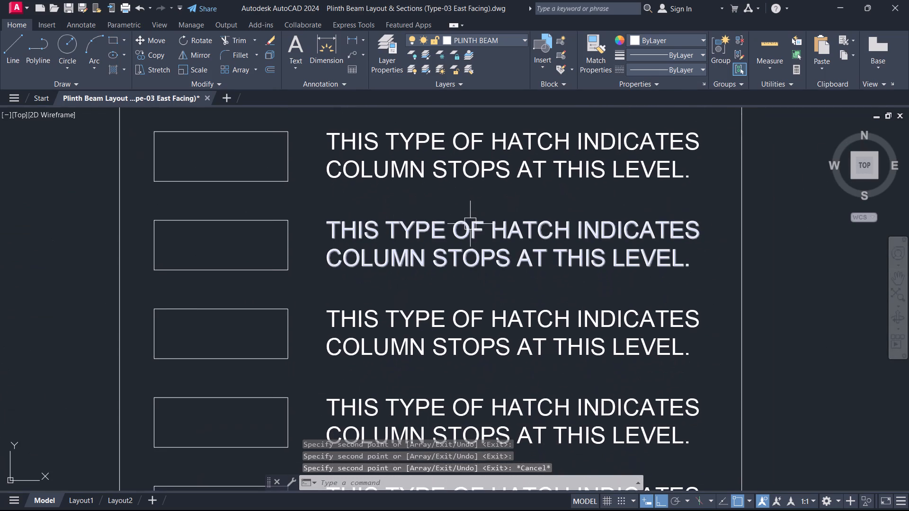
pyautogui.doubleClick(476, 223)
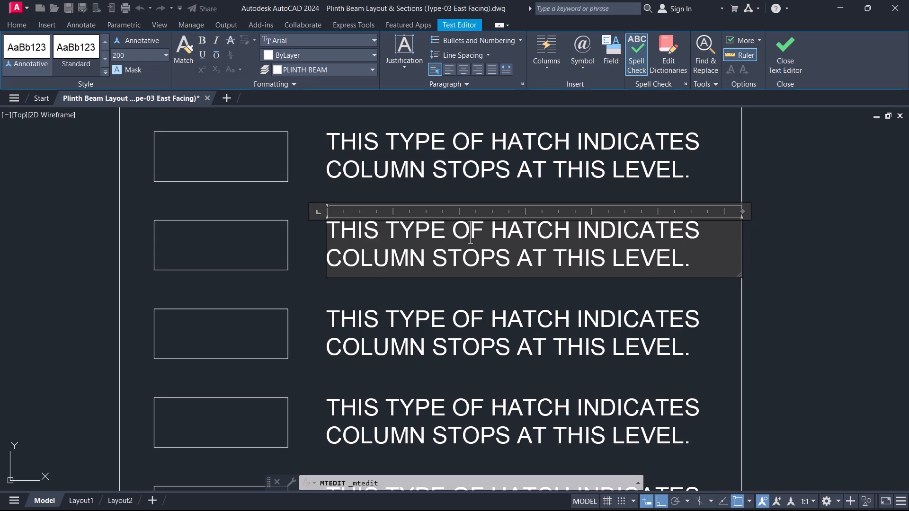
pyautogui.hotkey('ctrl', 'a')
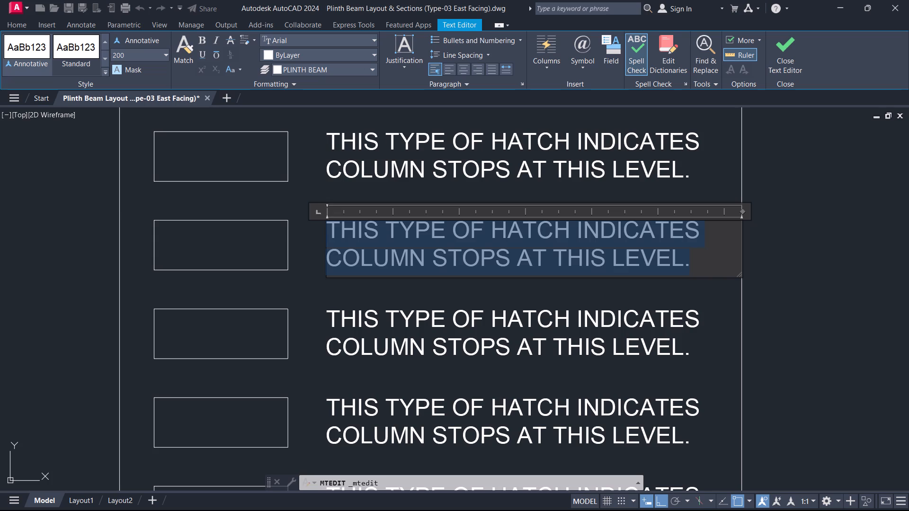
pyautogui.write('THIS T')
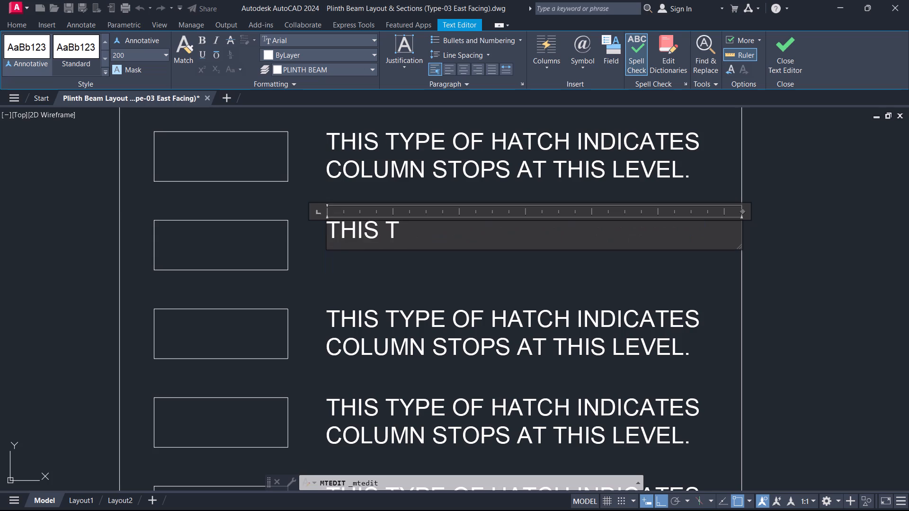
pyautogui.write('YPE')
pyautogui.press('space')
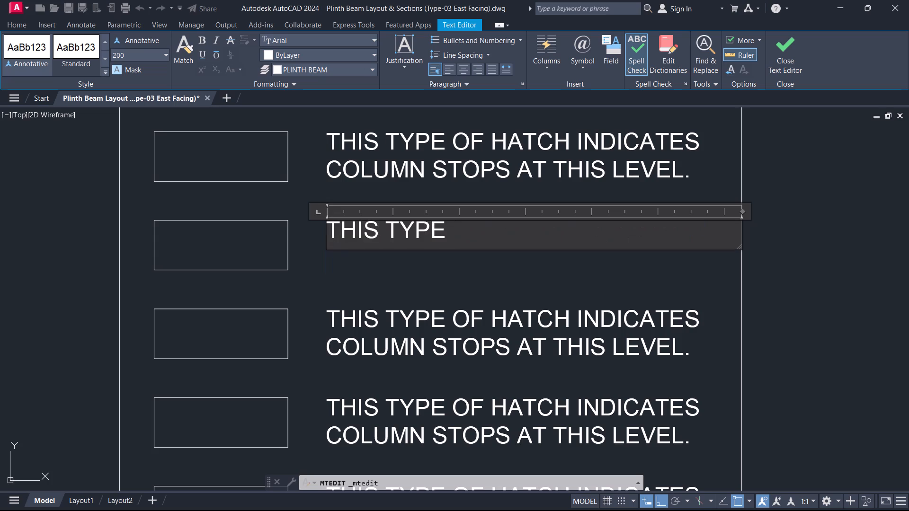
pyautogui.write('OF HATCH INDICATES')
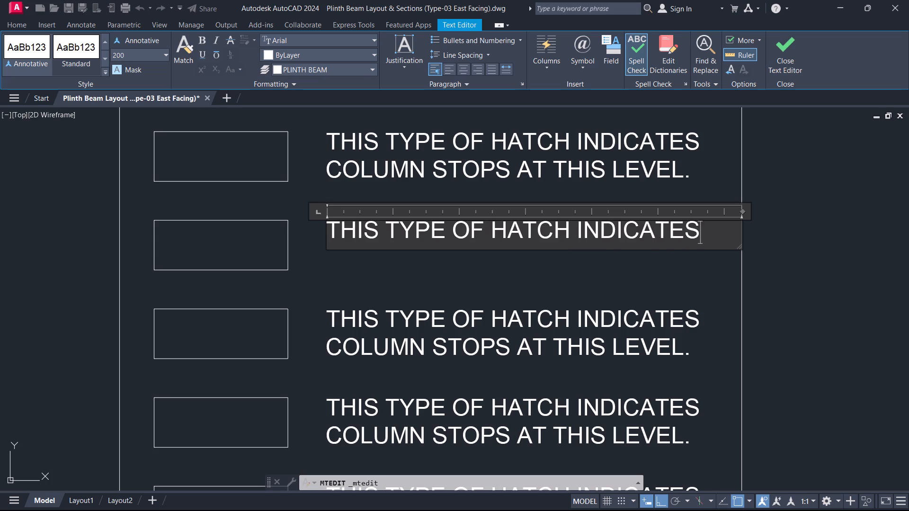
# Add the second line "NON STR. RCC UPSTAND" to the second swatch's description and finish the text.
pyautogui.press('Return')
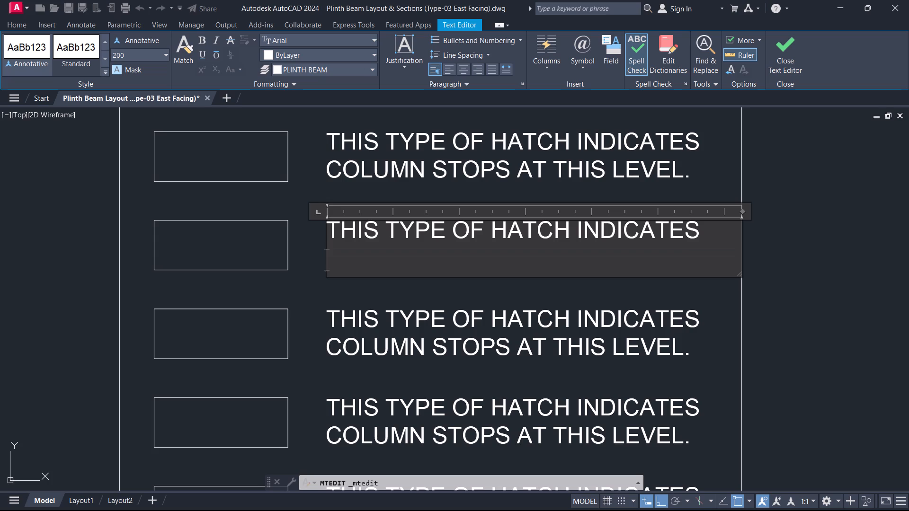
pyautogui.write('NON')
pyautogui.press('space')
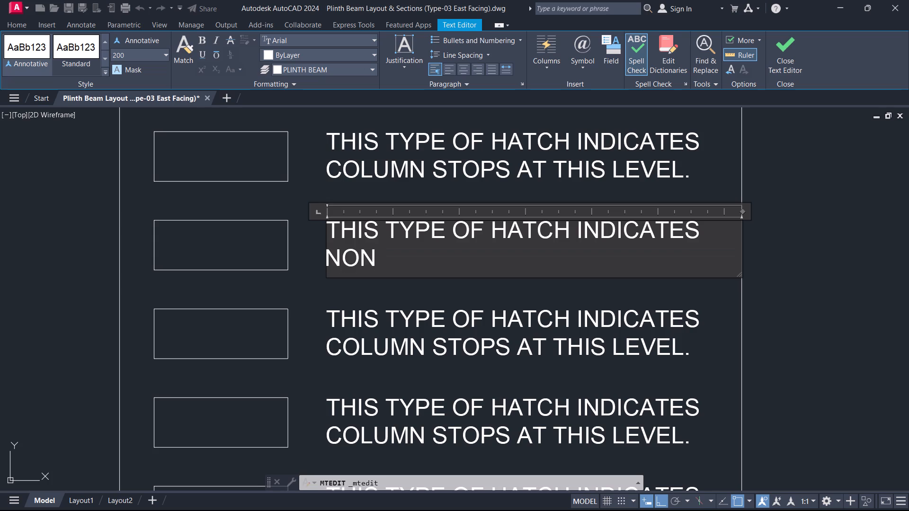
pyautogui.write('STR')
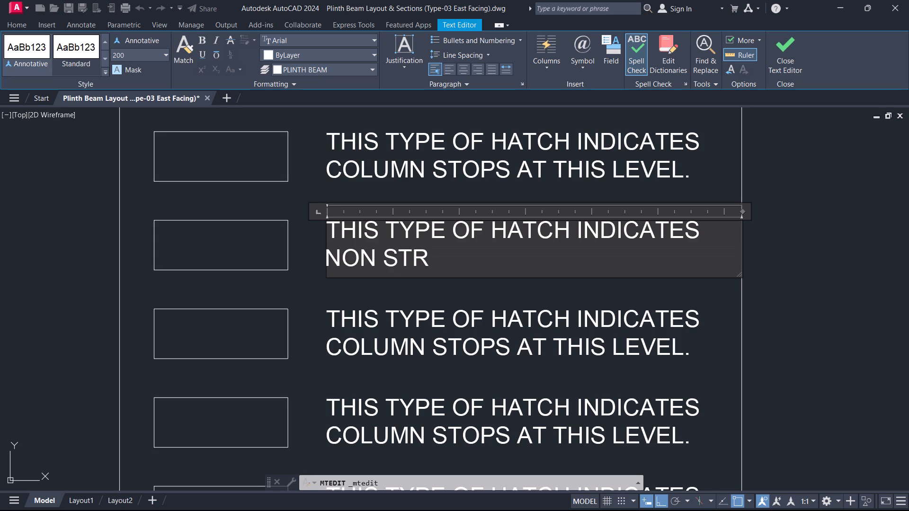
pyautogui.press('space')
pyautogui.press('BackSpace')
pyautogui.write('. RCC')
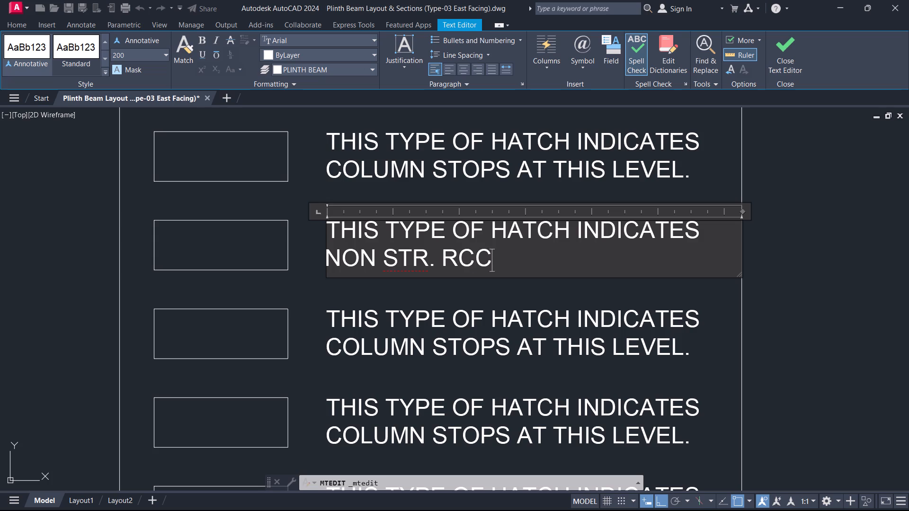
pyautogui.press('space')
pyautogui.write('UPSTA')
pyautogui.write('SN')
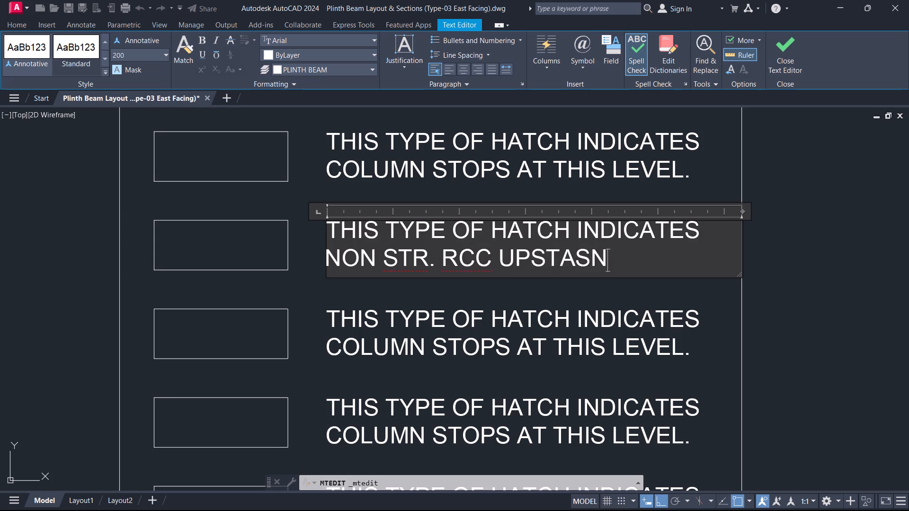
pyautogui.press('BackSpace')
pyautogui.press('BackSpace')
pyautogui.write('ND')
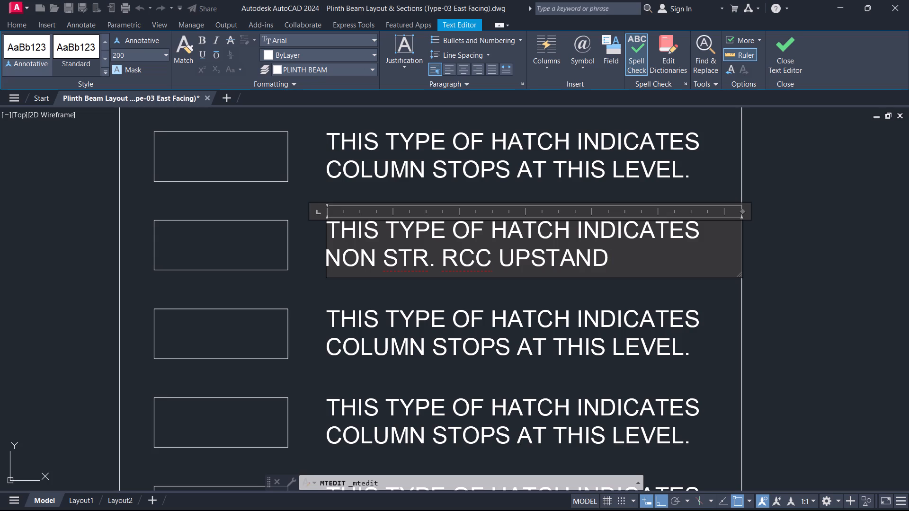
pyautogui.doubleClick(615, 325)
# Rewrite the third swatch's description as "THIS TYPE OF HATCH INDICATES" with "RCC UPSTAND" on the second line, and finish the text.
pyautogui.doubleClick(615, 325)
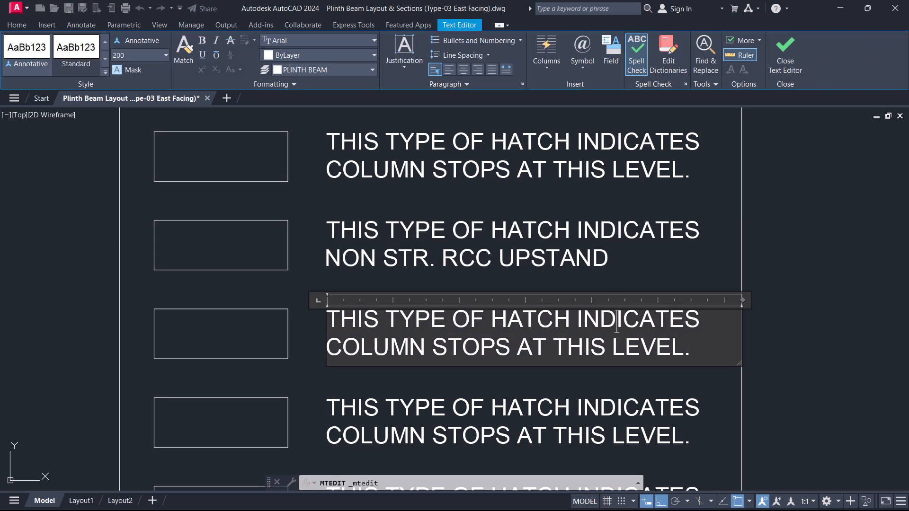
pyautogui.hotkey('ctrl', 'a')
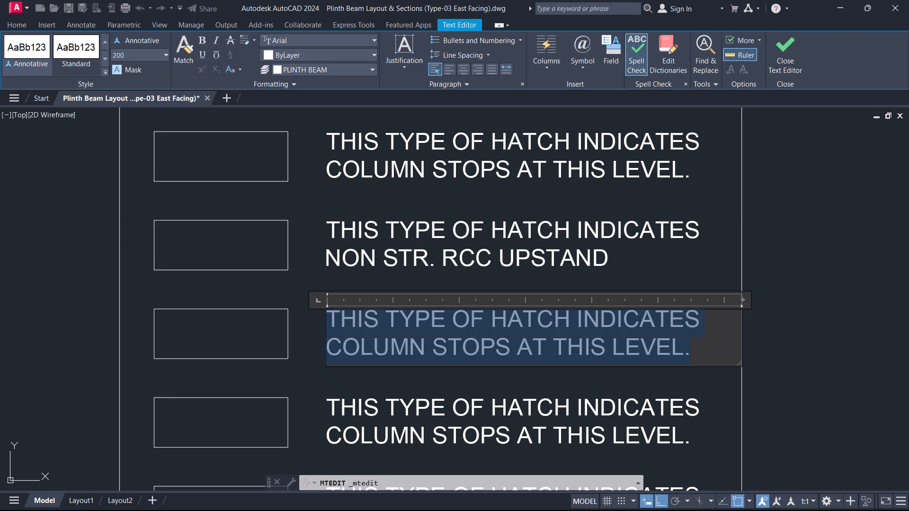
pyautogui.write('THIS TU')
pyautogui.press('BackSpace')
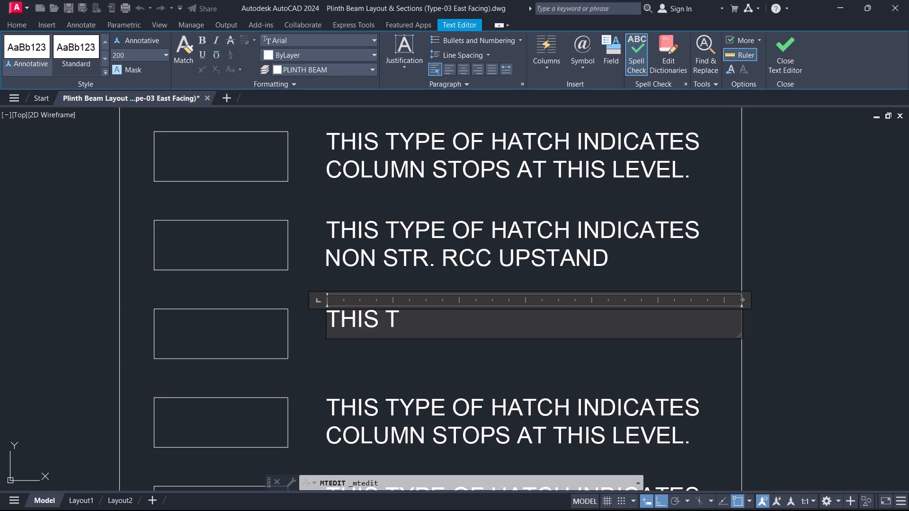
pyautogui.write('YPE OF H')
pyautogui.write('AT')
pyautogui.write('CH')
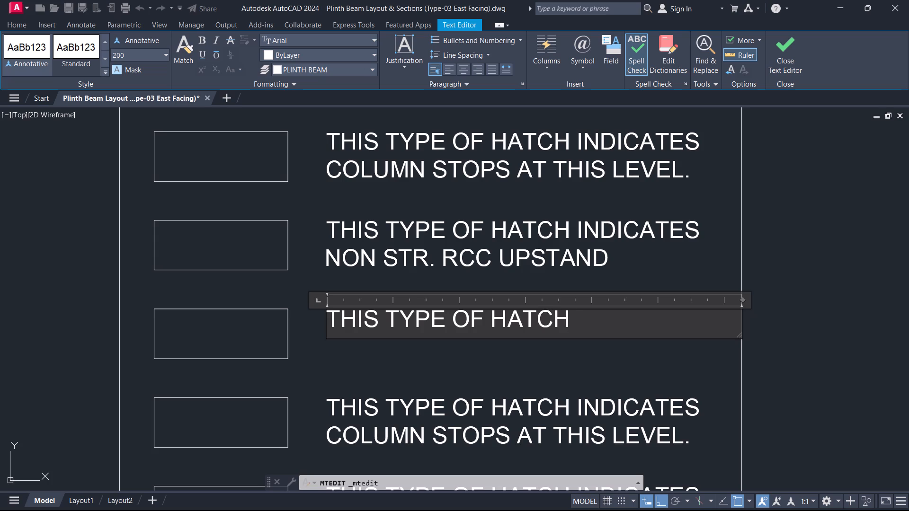
pyautogui.press('space')
pyautogui.write('INDICATES')
pyautogui.press('Return')
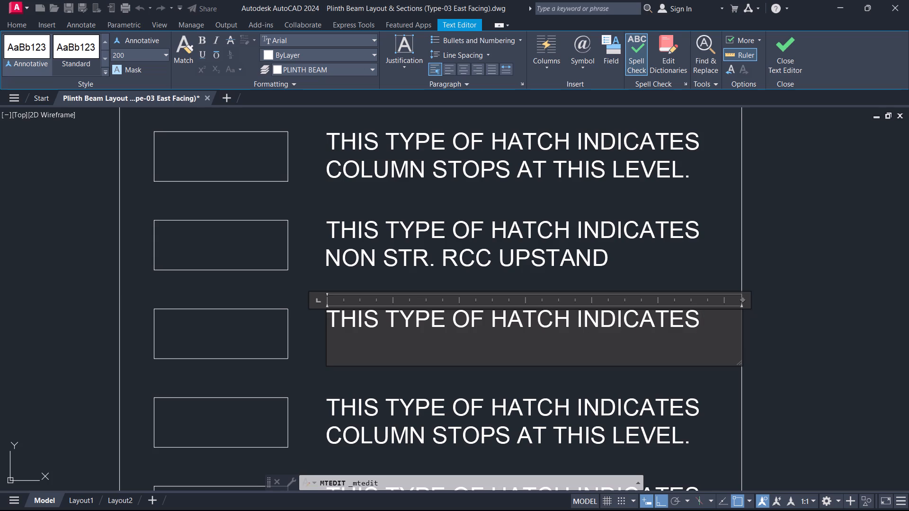
pyautogui.write('RCC UPSTAND')
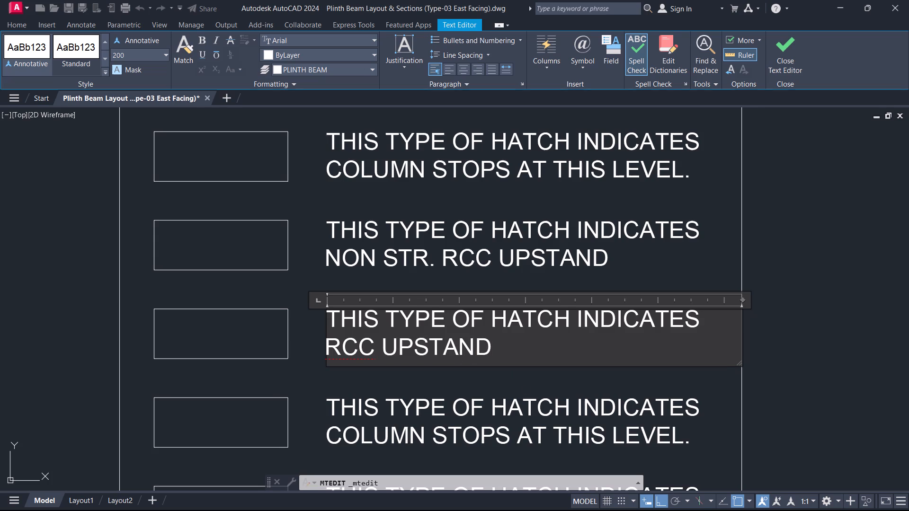
pyautogui.scroll(-1, 473, 317)
pyautogui.moveTo(481, 321); pyautogui.dragTo(468, 224, button='middle')
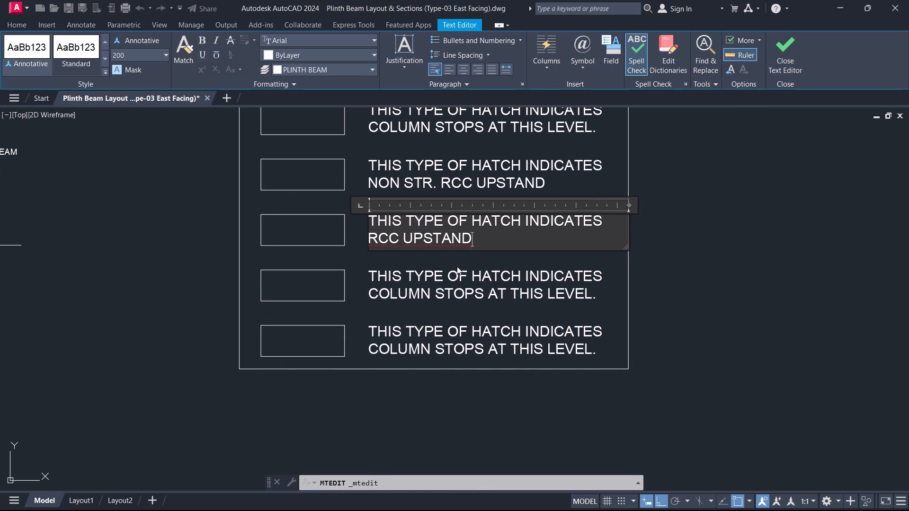
pyautogui.click(457, 266)
# Replace all the text of the description beside the fourth swatch with "THIS TUPE OF HATCH INDICATES".
pyautogui.doubleClick(456, 275)
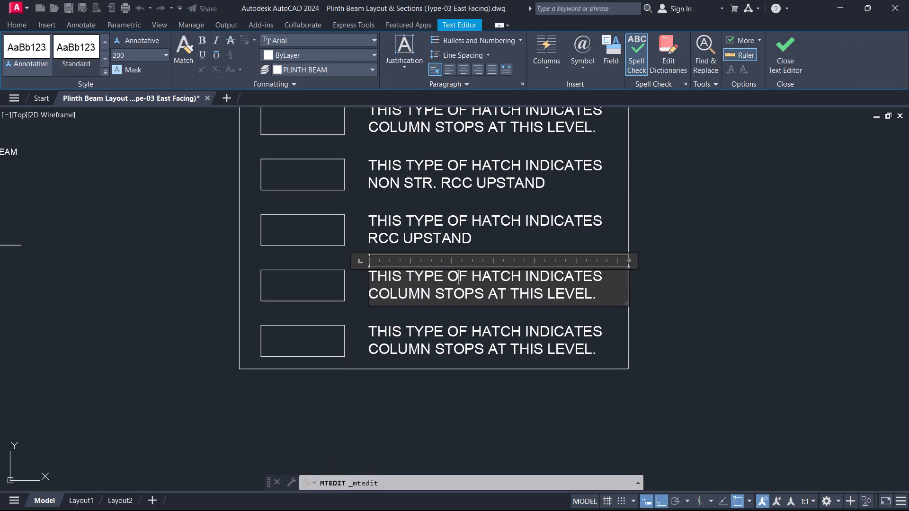
pyautogui.hotkey('ctrl', 'a')
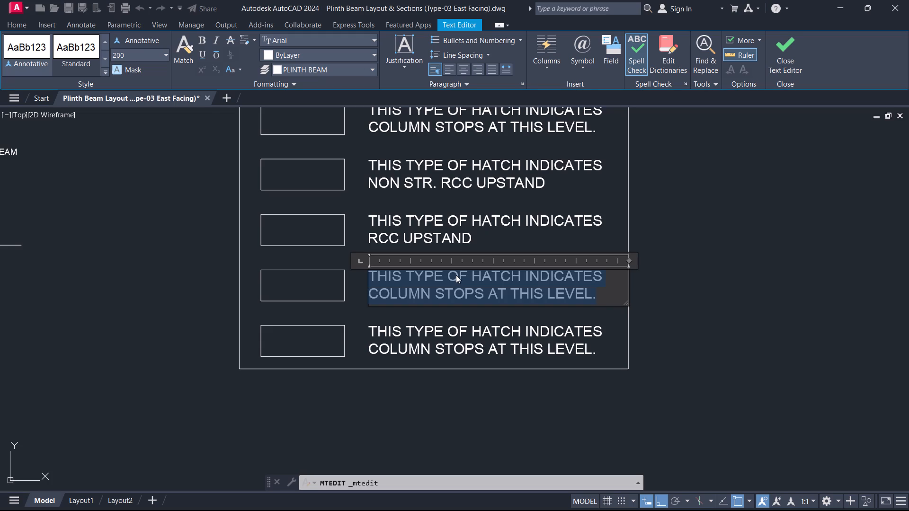
pyautogui.press('t')
pyautogui.write('HIS')
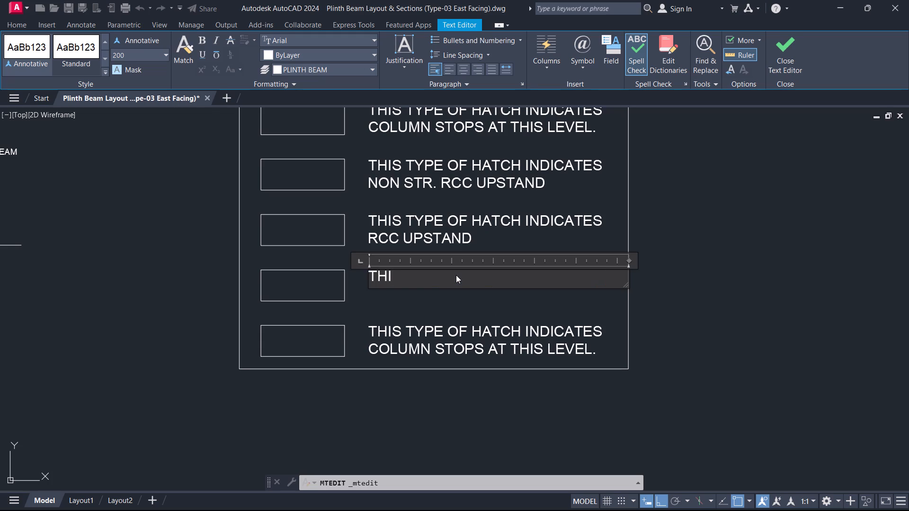
pyautogui.press('space')
pyautogui.write('Y')
pyautogui.press('BackSpace')
pyautogui.write('TUPE')
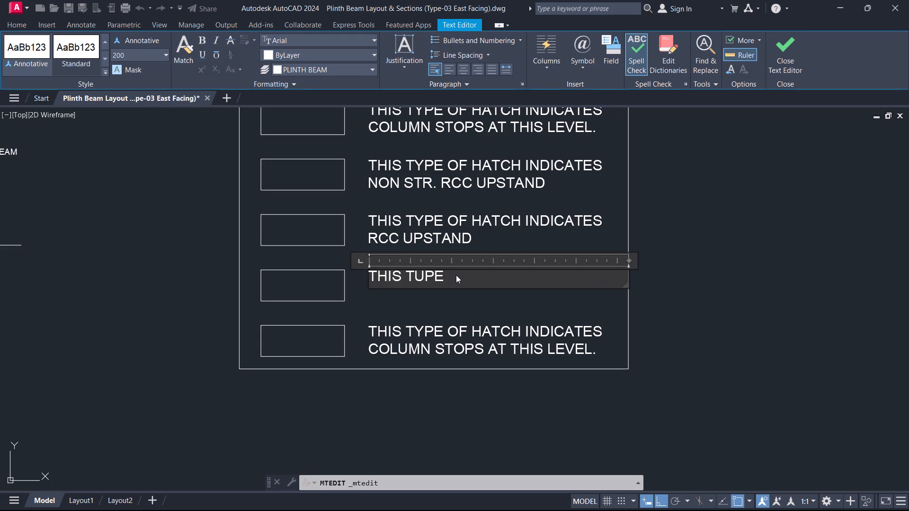
pyautogui.press('space')
pyautogui.write('OF HATCH')
pyautogui.press('space')
pyautogui.write('INDICATES')
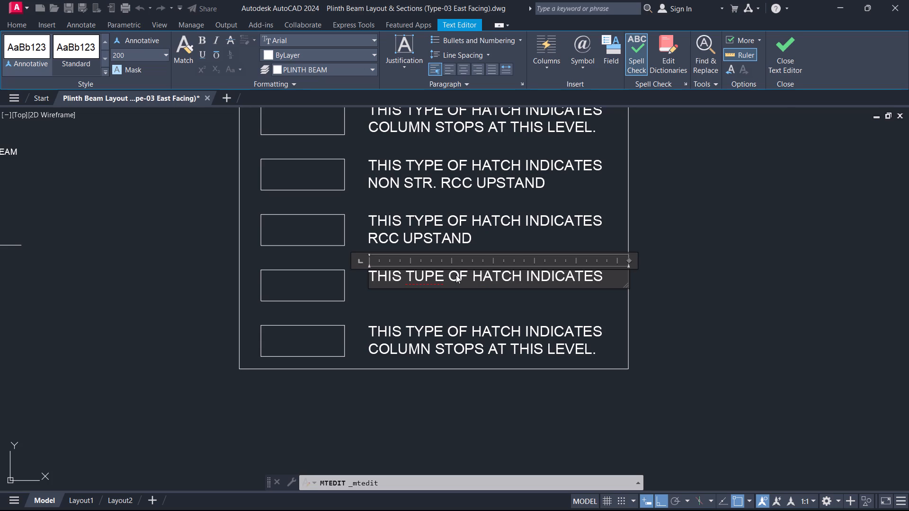
# Add the second line "RC WALL/COLUMN CONTINUOUS" to the fourth swatch's description.
pyautogui.press('space')
pyautogui.press('Return')
pyautogui.write('RS')
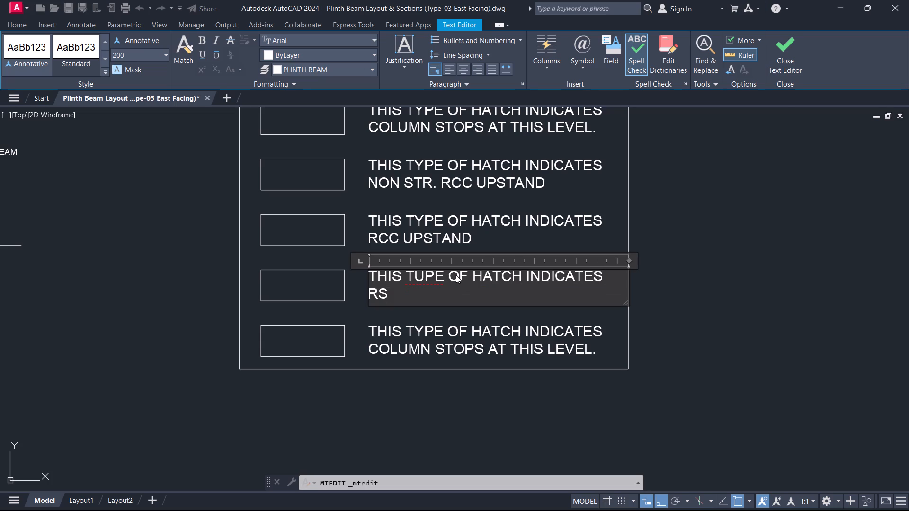
pyautogui.press('BackSpace')
pyautogui.write('C')
pyautogui.press('space')
pyautogui.write('WALL')
pyautogui.press('/')
pyautogui.write('COL')
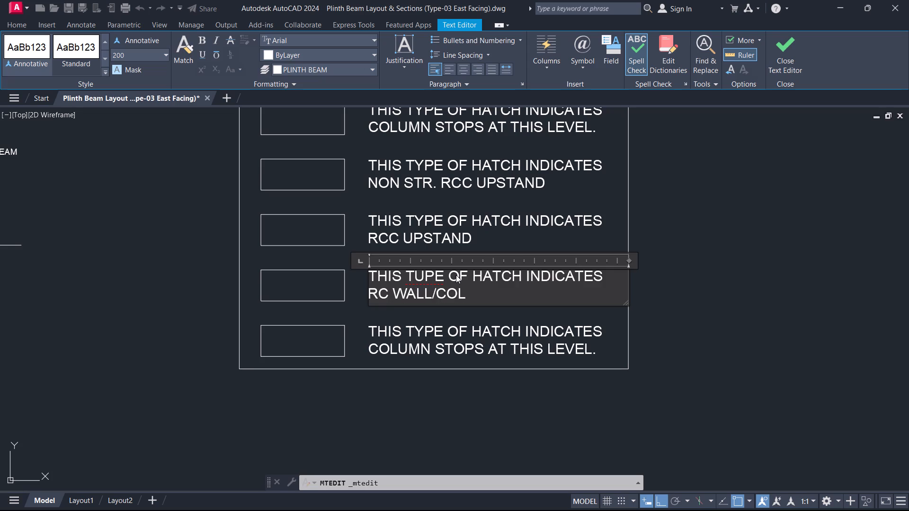
pyautogui.press('u')
pyautogui.write('MN CONTINUOUS')
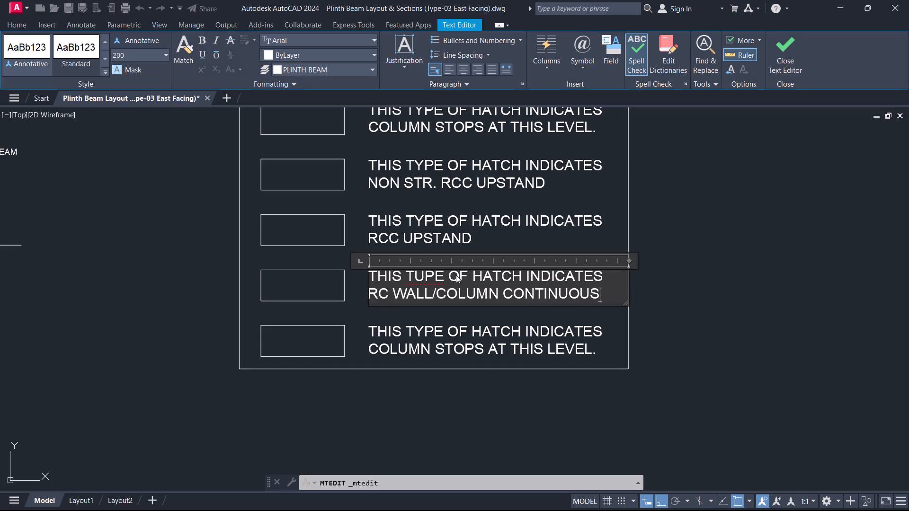
# Replace all the text of the description beside the fifth swatch with "THIS TYPE OF HATCH INDICATES" and start a second line.
pyautogui.doubleClick(577, 336)
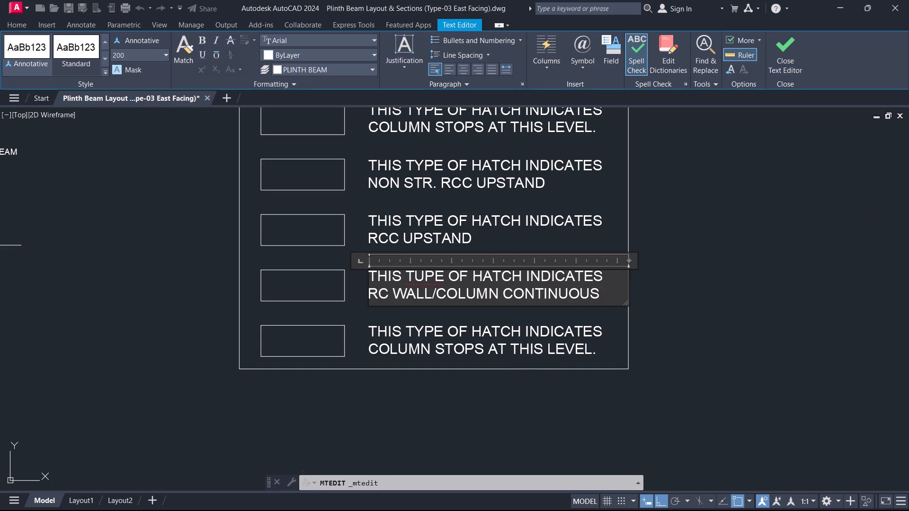
pyautogui.doubleClick(577, 336)
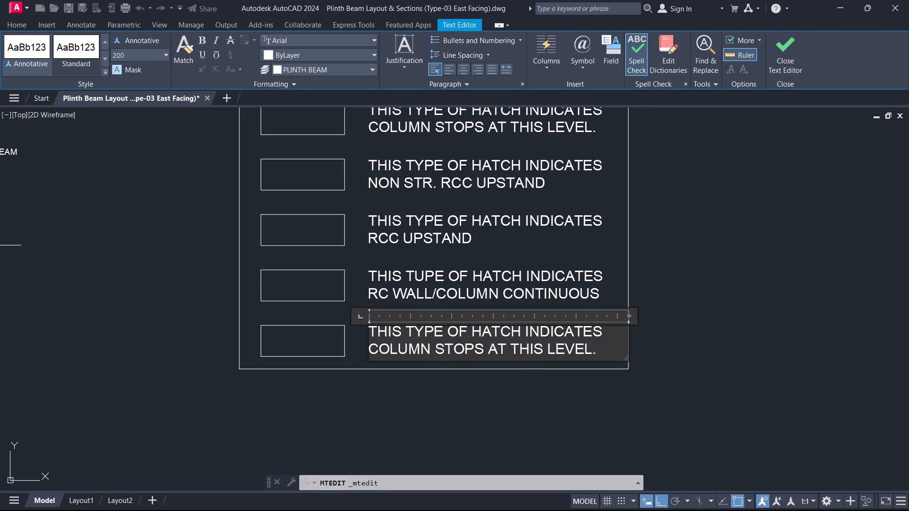
pyautogui.hotkey('ctrl', 'a')
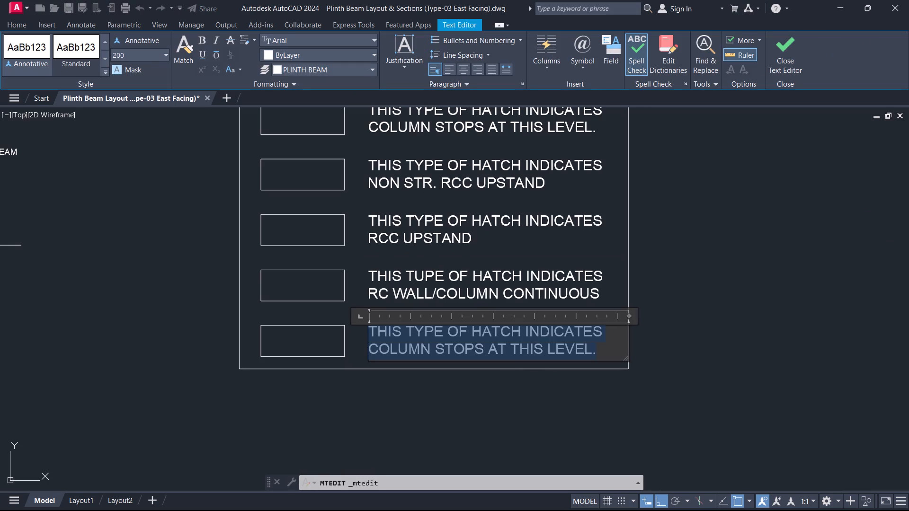
pyautogui.write('THIS Y')
pyautogui.press('BackSpace')
pyautogui.press('t')
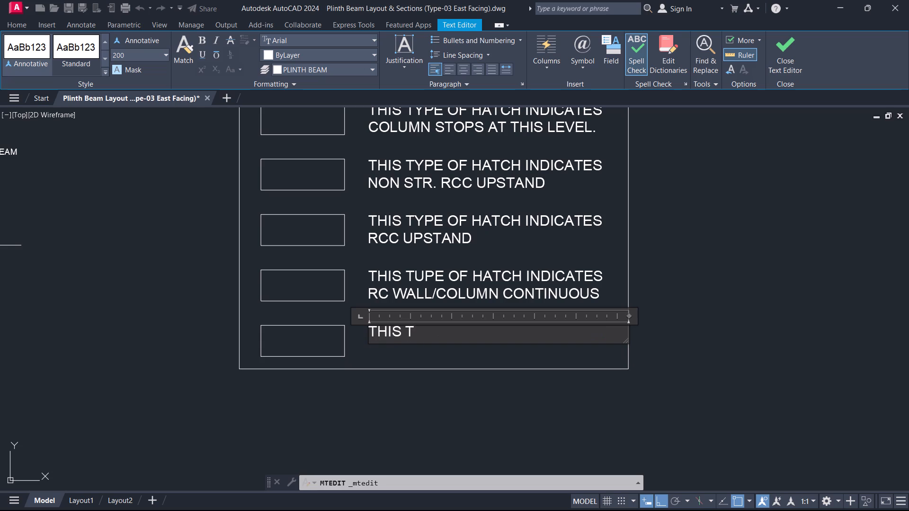
pyautogui.write('YPE')
pyautogui.press('space')
pyautogui.write('OF HATCH')
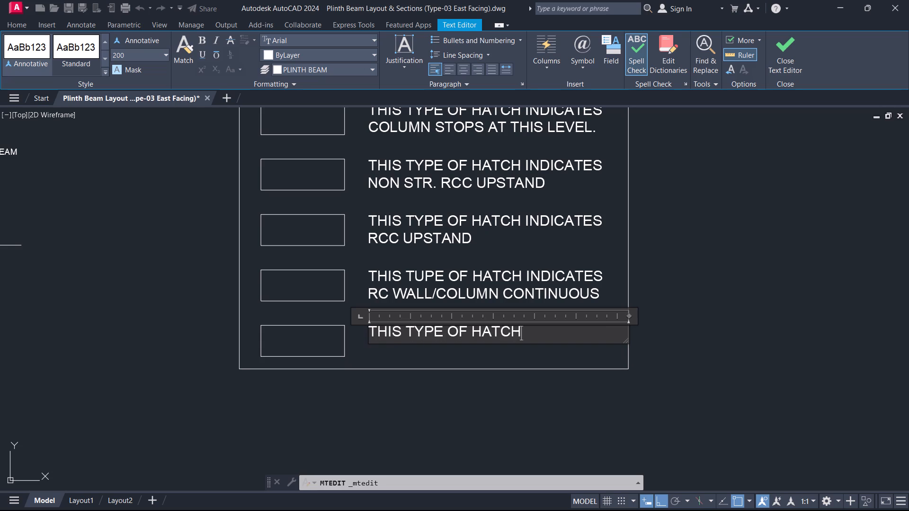
pyautogui.press('space')
pyautogui.write('INDICATE')
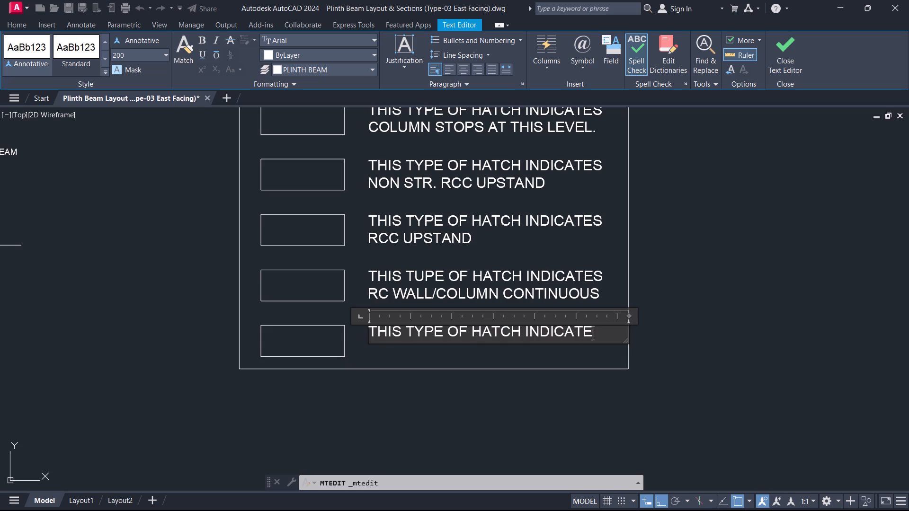
pyautogui.press('Return')
pyautogui.press('BackSpace')
pyautogui.press('s')
pyautogui.press('Return')
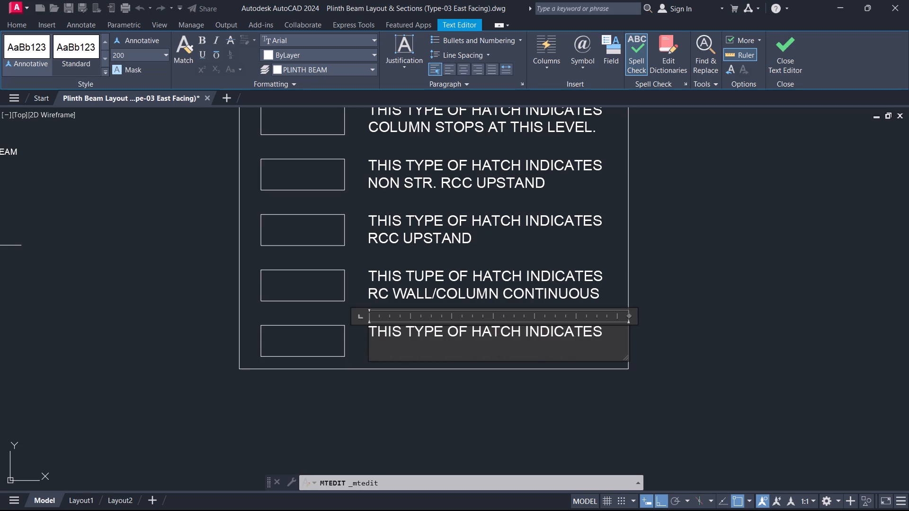
# Enter "GRADE SLAB @ +0.40 LVL." as the second line of the fifth swatch's description and finish the text.
pyautogui.write('GRADE SLAB')
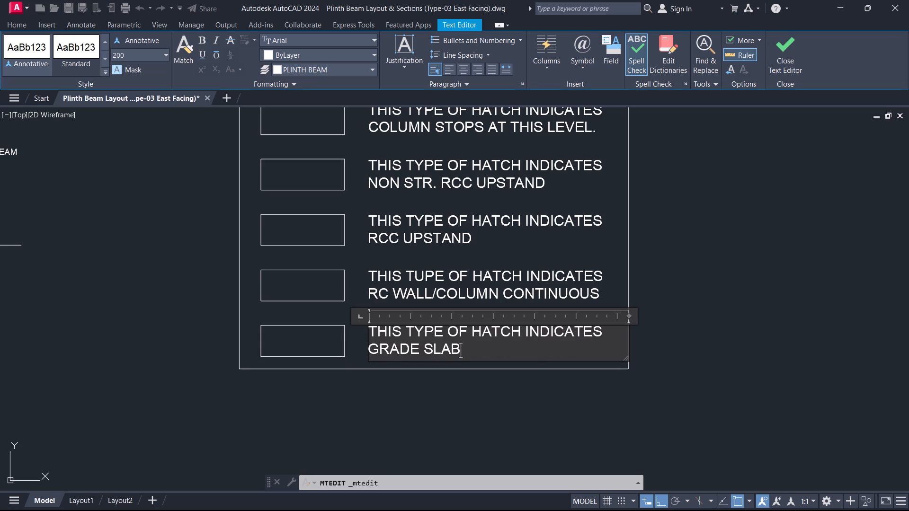
pyautogui.press('space')
pyautogui.hotkey('shift', '@')
pyautogui.press('space')
pyautogui.hotkey('shift', '+')
pyautogui.press('0')
pyautogui.press('.')
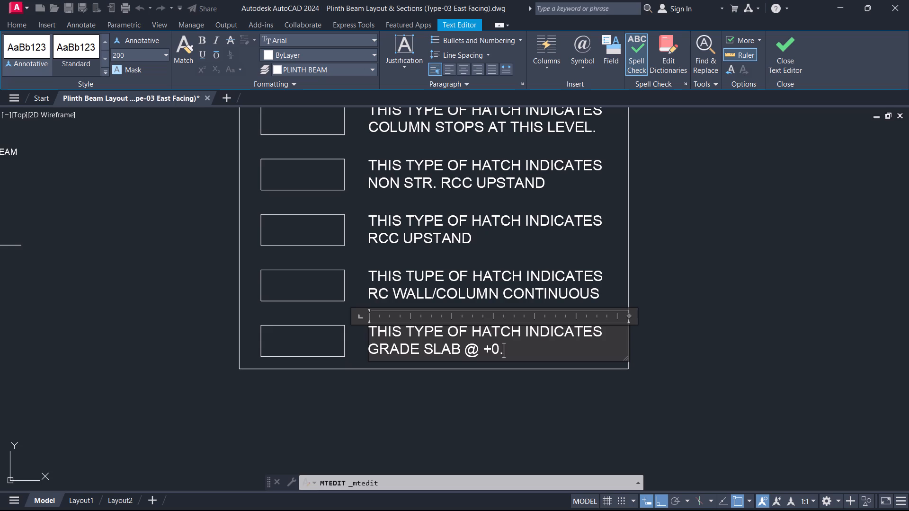
pyautogui.write('40')
pyautogui.press('space')
pyautogui.write('LVL')
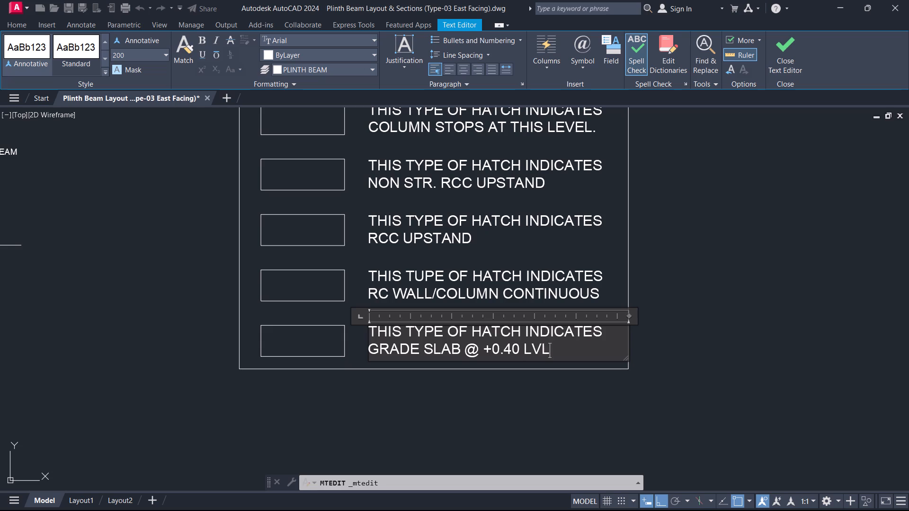
pyautogui.press('.')
pyautogui.click(772, 343)
# Fill the fourth swatch, beside the RC WALL/COLUMN CONTINUOUS text, with a SOLID hatch and end the command.
pyautogui.press('h')
pyautogui.press('space')
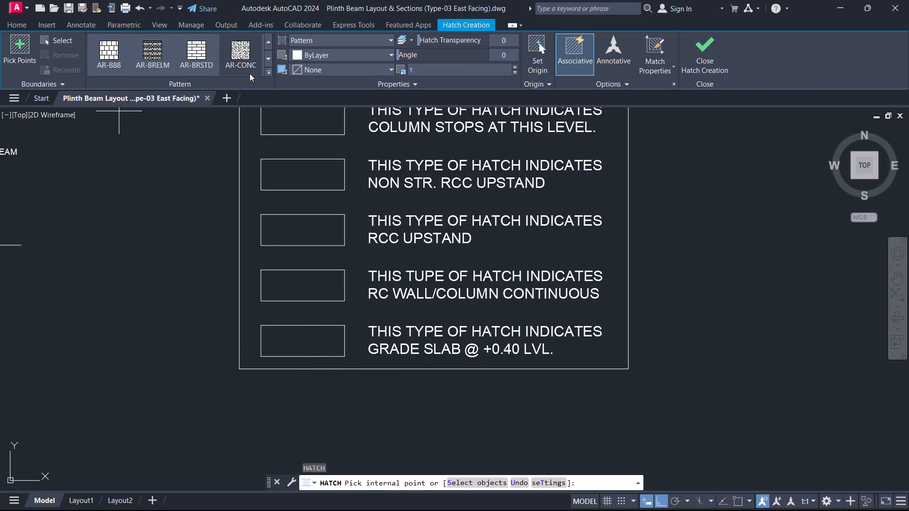
pyautogui.click(267, 74)
pyautogui.scroll(4, 99, 32)
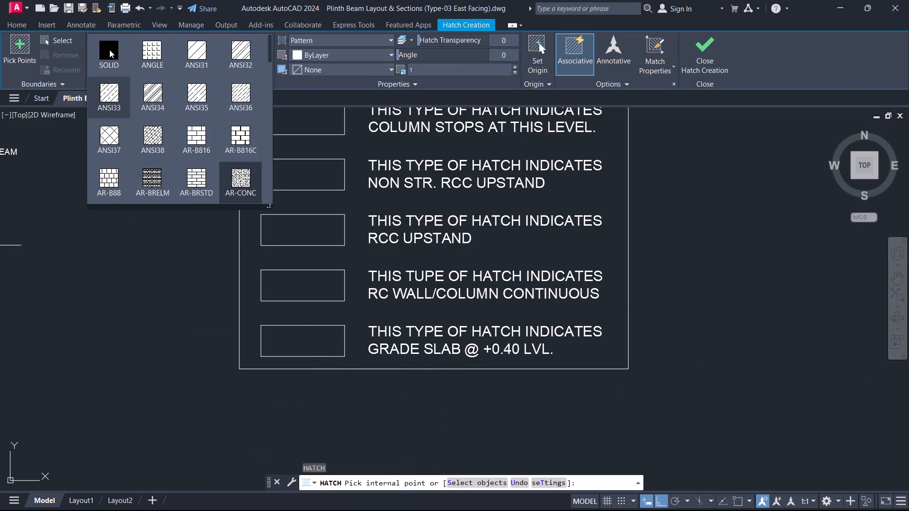
pyautogui.scroll(5, 109, 50)
pyautogui.click(110, 50)
pyautogui.click(324, 283)
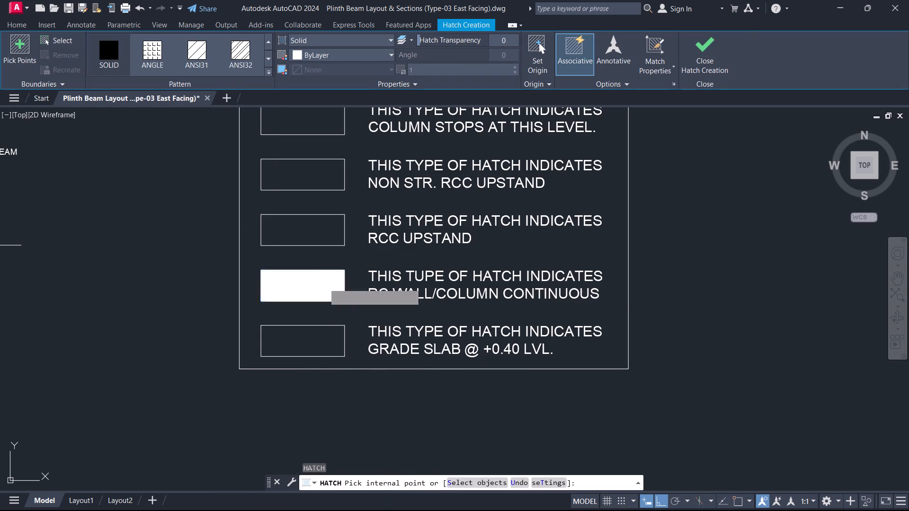
pyautogui.press('Escape')
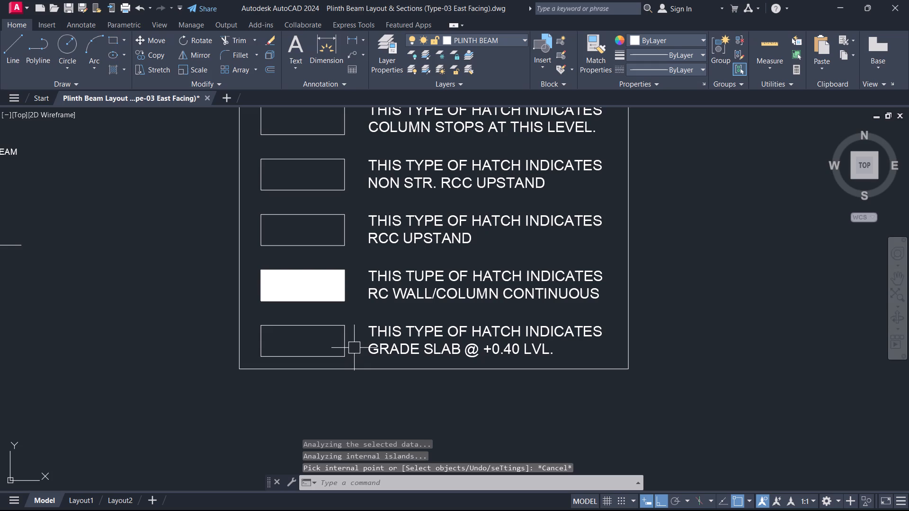
# Hatch the first swatch, beside the COLUMN STOPS AT THIS LEVEL text, with the ANSI31 pattern.
pyautogui.write('H')
pyautogui.press('space')
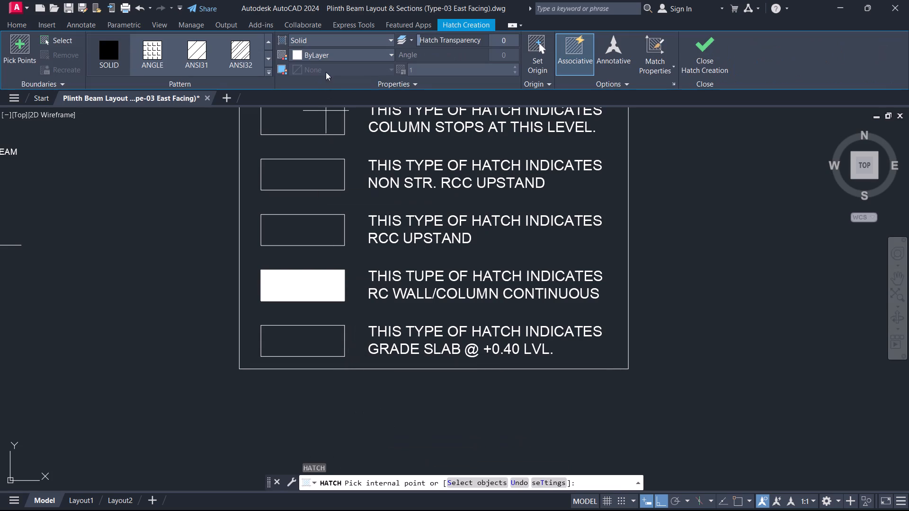
pyautogui.click(216, 45)
pyautogui.scroll(2, 321, 159)
pyautogui.scroll(-2, 323, 170)
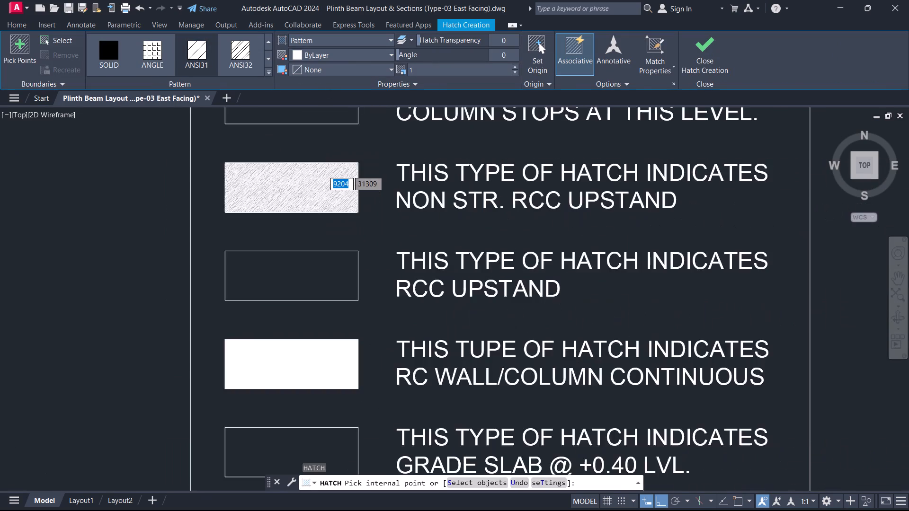
pyautogui.moveTo(323, 167); pyautogui.dragTo(327, 300, button='middle')
pyautogui.click(317, 254)
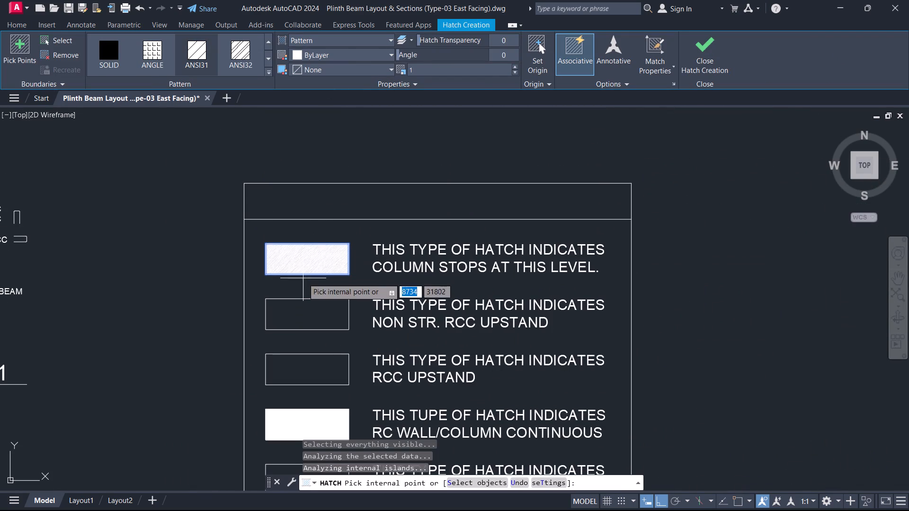
# Try scales 10 and 20 on the first swatch's hatch, settle on a scale of 32, and finish the hatch.
pyautogui.click(459, 73)
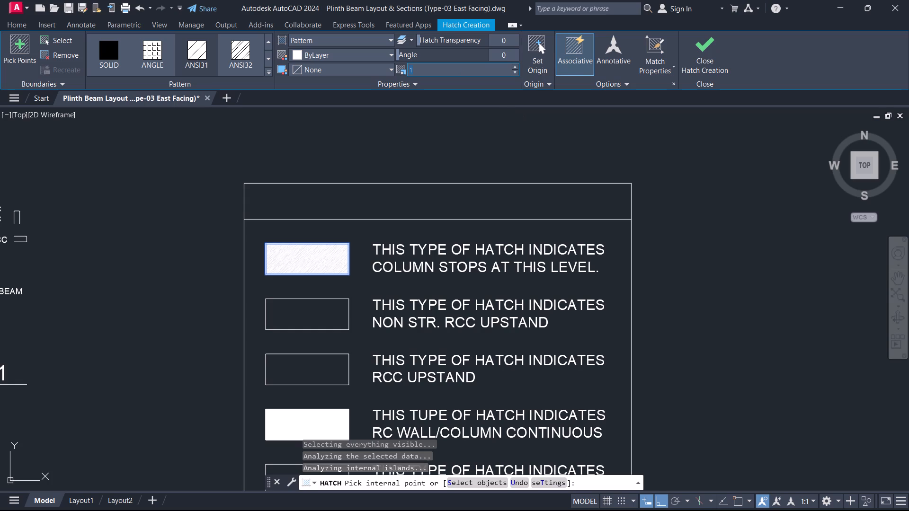
pyautogui.write('10')
pyautogui.press('Return')
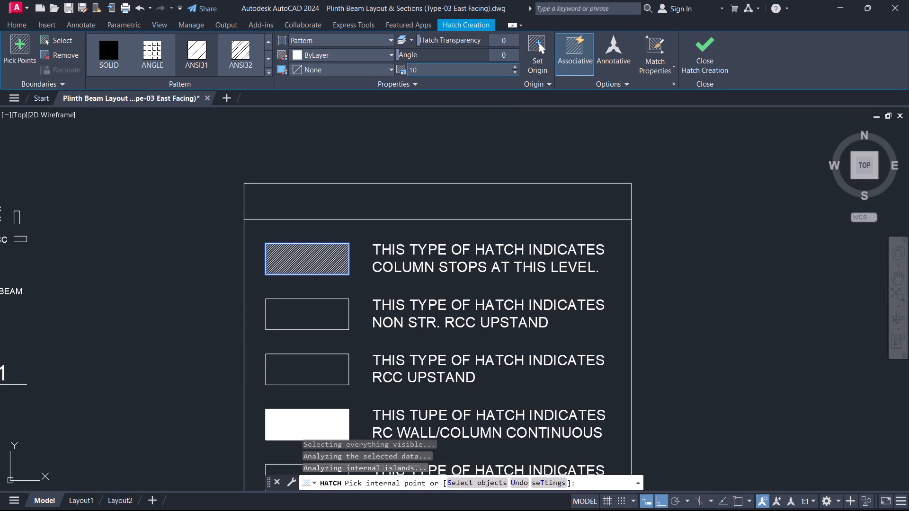
pyautogui.click(459, 73)
pyautogui.write('20')
pyautogui.press('Return')
pyautogui.scroll(2, 459, 73)
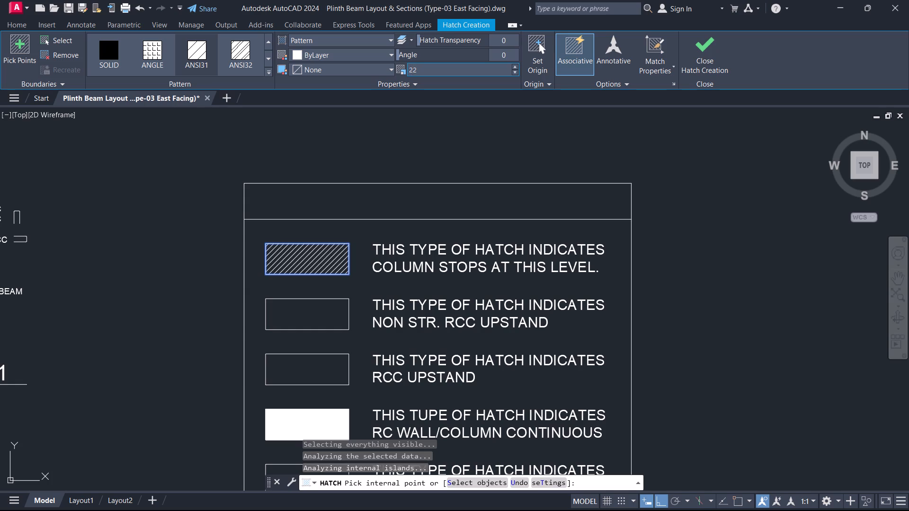
pyautogui.scroll(8, 459, 73)
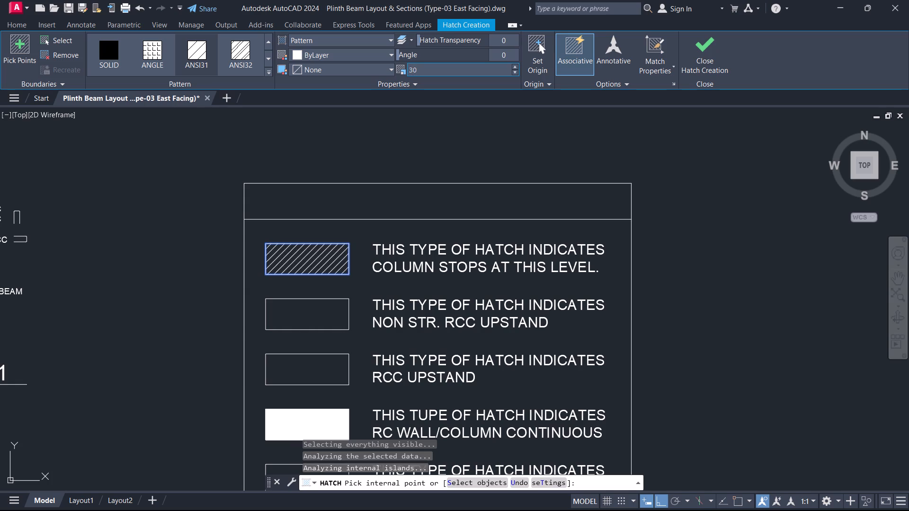
pyautogui.scroll(2, 459, 73)
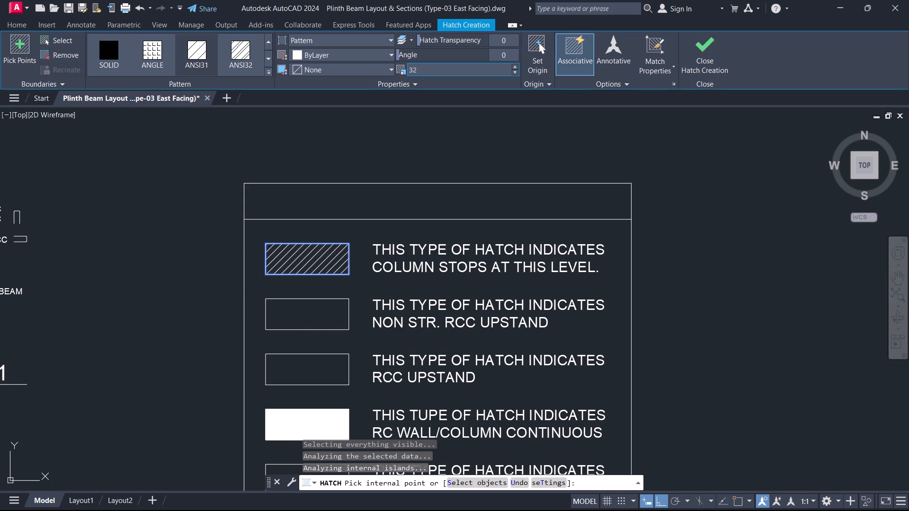
pyautogui.press('space')
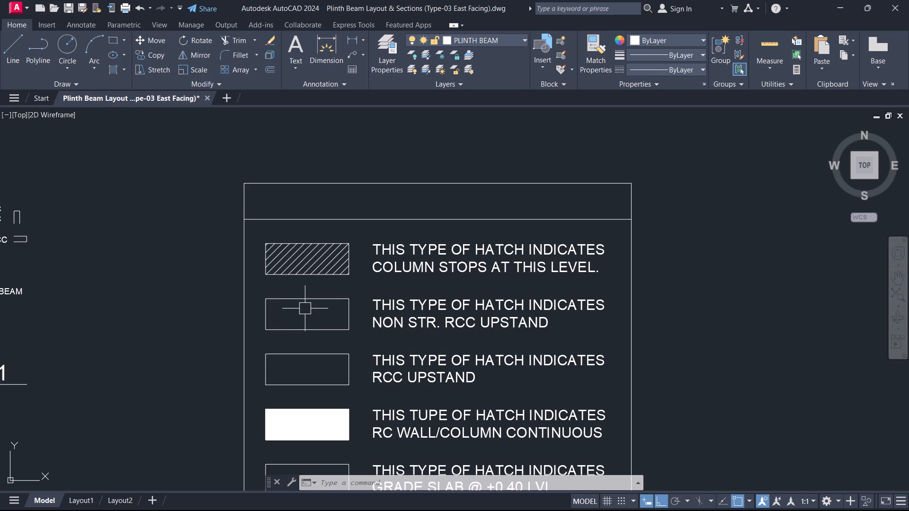
# Hatch the second swatch, beside the NON STR. RCC UPSTAND text, with the AR-CONC pattern.
pyautogui.write('H')
pyautogui.press('space')
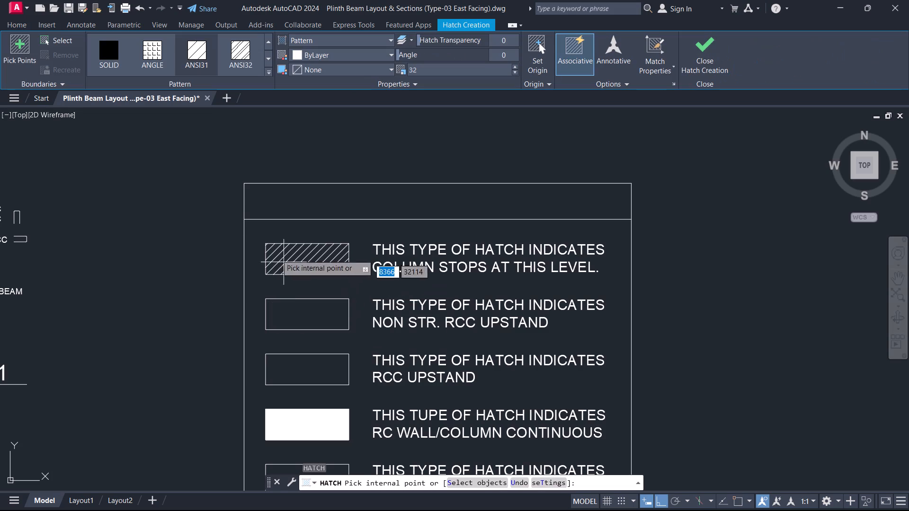
pyautogui.click(269, 73)
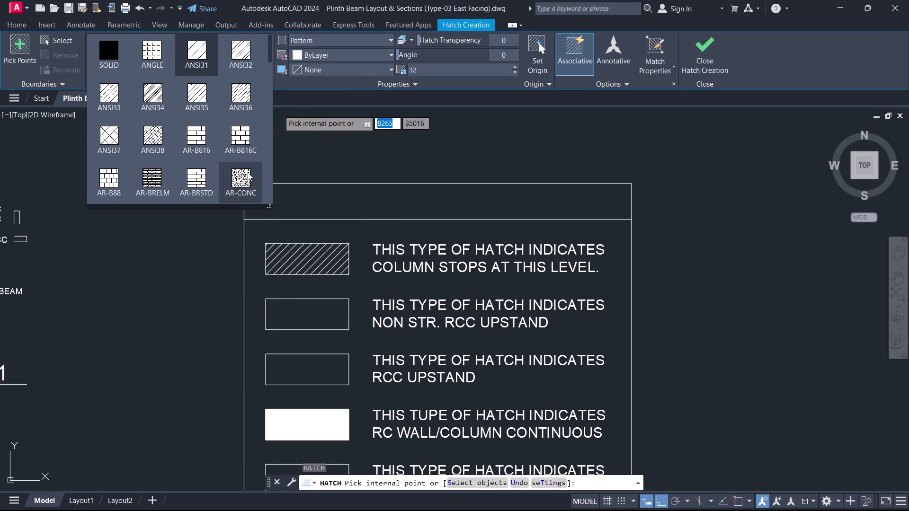
pyautogui.click(248, 172)
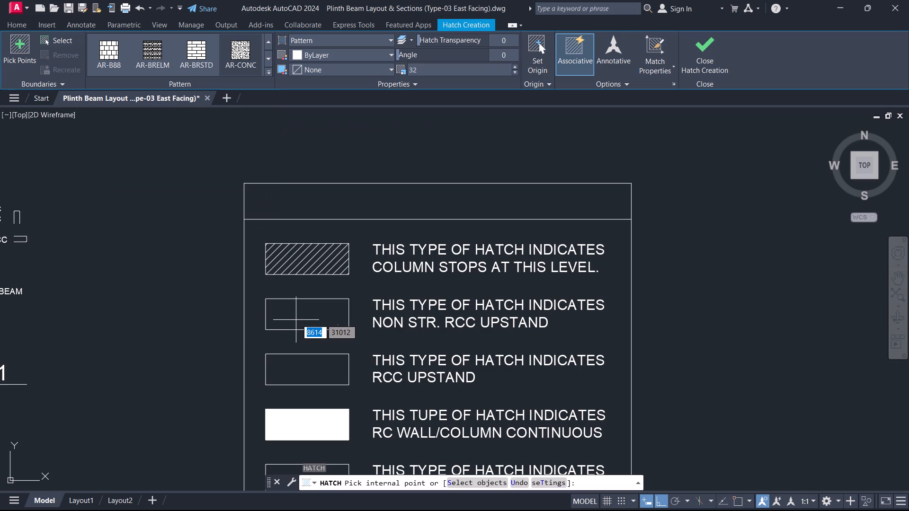
pyautogui.click(296, 319)
# Try scales 1 and 5 on the second swatch's hatch, settle on a scale of 3, and finish the hatch.
pyautogui.click(419, 69)
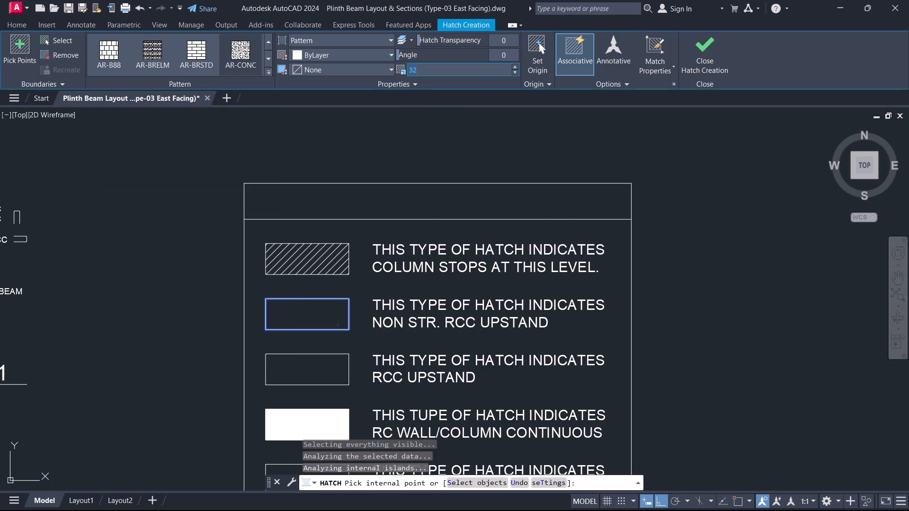
pyautogui.press('1')
pyautogui.press('Return')
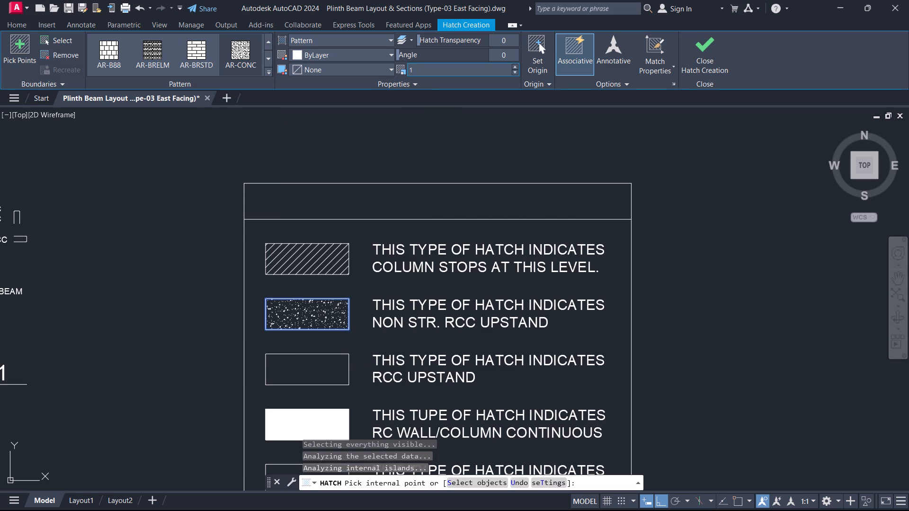
pyautogui.click(423, 72)
pyautogui.press('5')
pyautogui.press('Return')
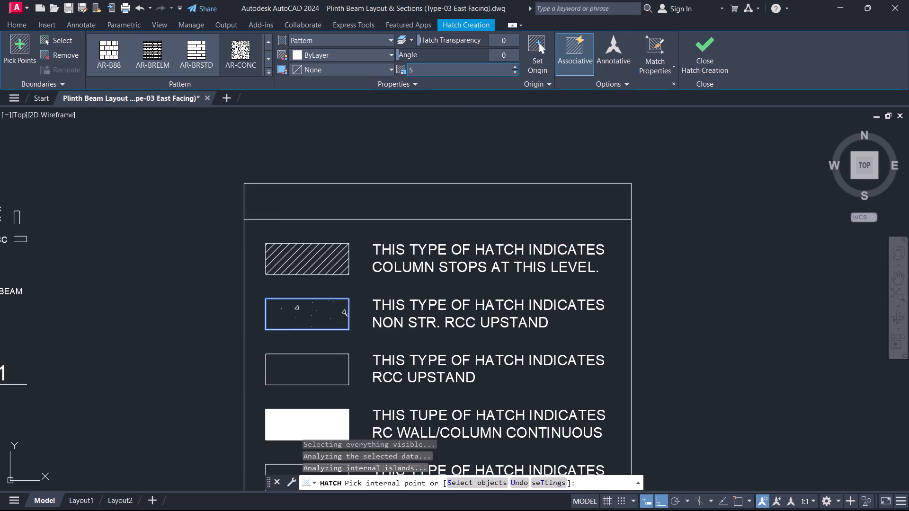
pyautogui.click(424, 71)
pyautogui.press('3')
pyautogui.press('Return')
pyautogui.click(718, 54)
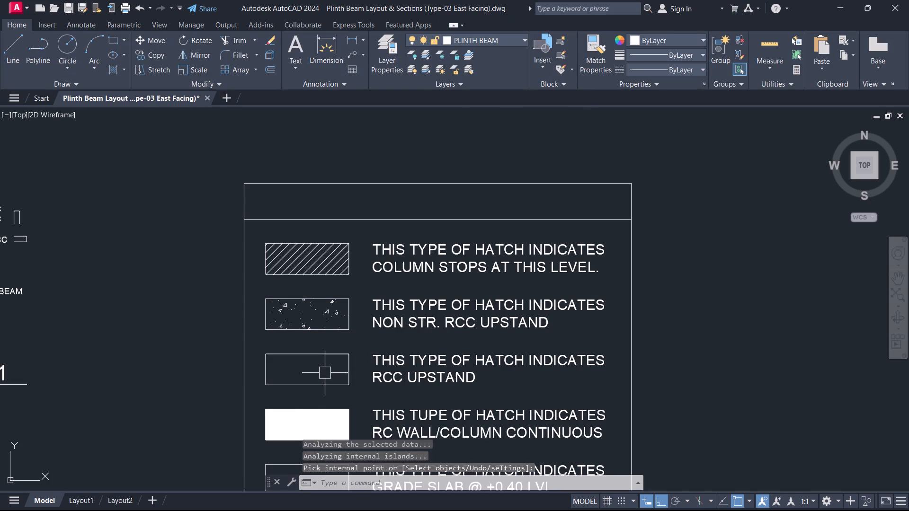
# Hatch the third swatch, beside the RCC UPSTAND text, with the ANSI37 pattern.
pyautogui.write('H')
pyautogui.press('space')
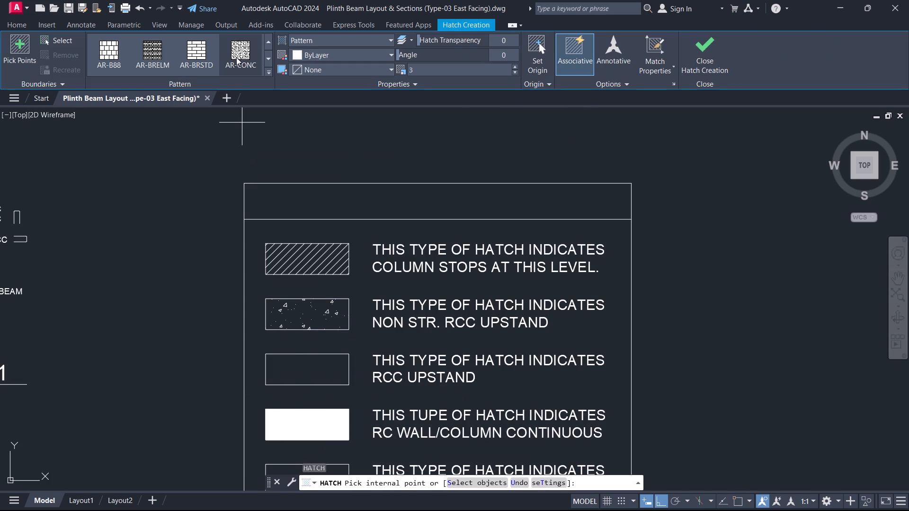
pyautogui.click(268, 78)
pyautogui.click(268, 72)
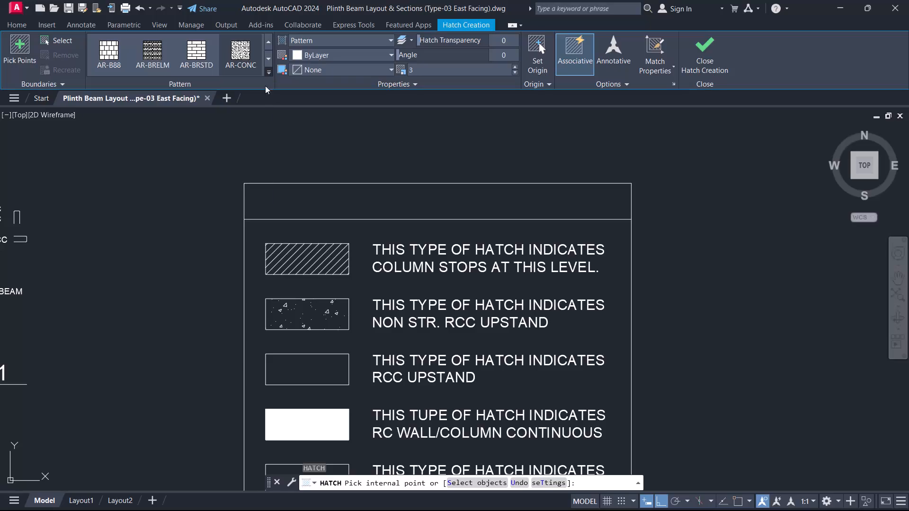
pyautogui.scroll(3, 244, 142)
pyautogui.scroll(1, 186, 147)
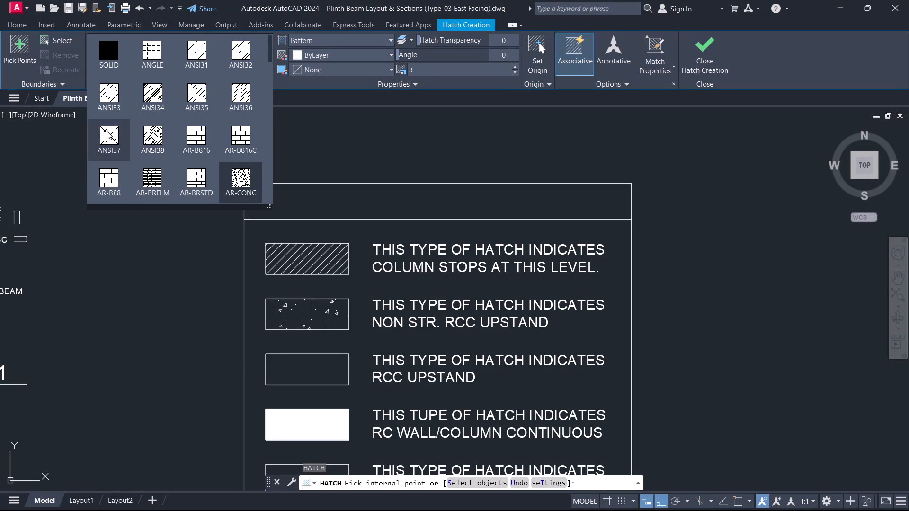
pyautogui.click(107, 131)
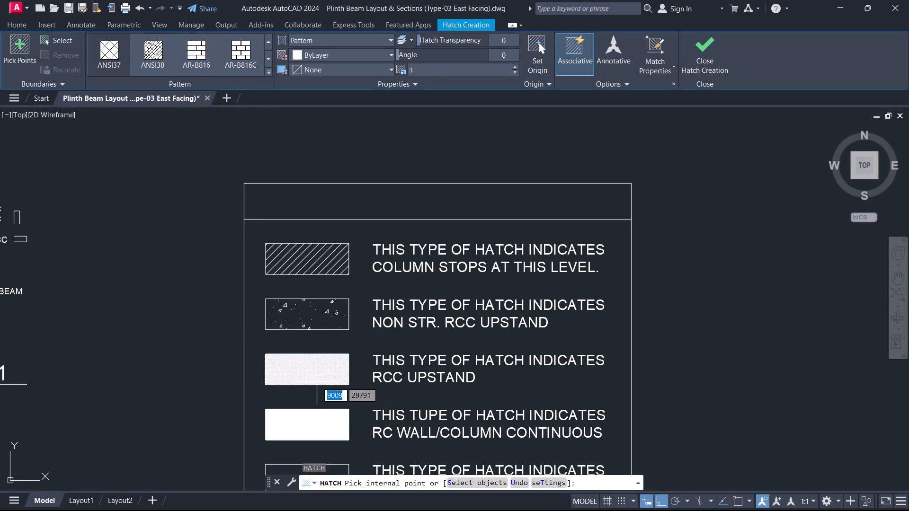
pyautogui.click(317, 382)
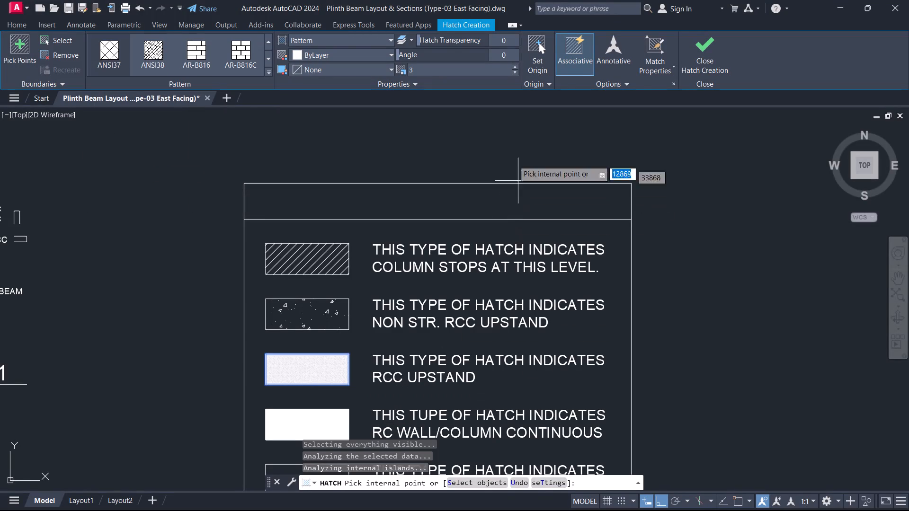
# Try scales 10, 20 and 30 on the third swatch's hatch, settle on a scale of 40, and finish the hatch.
pyautogui.click(481, 74)
pyautogui.click(480, 69)
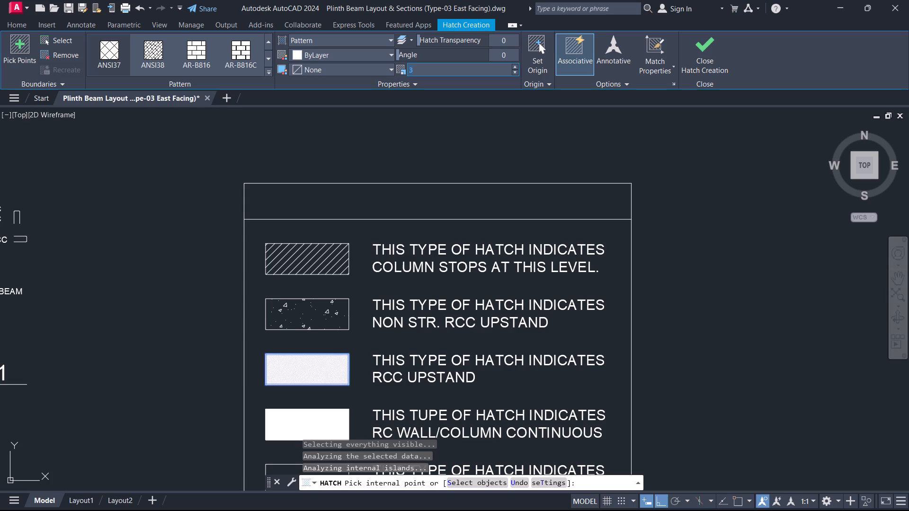
pyautogui.write('10')
pyautogui.press('Return')
pyautogui.click(479, 68)
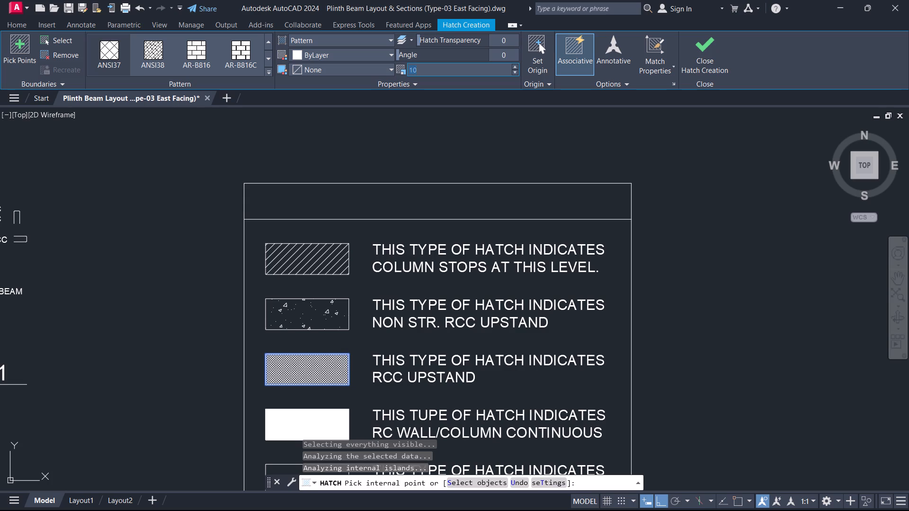
pyautogui.write('20')
pyautogui.press('Return')
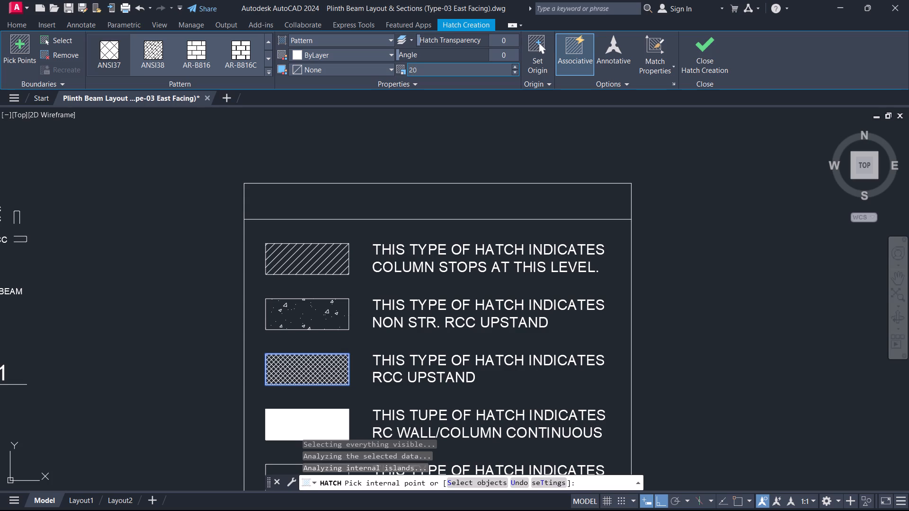
pyautogui.click(479, 68)
pyautogui.write('30')
pyautogui.press('Return')
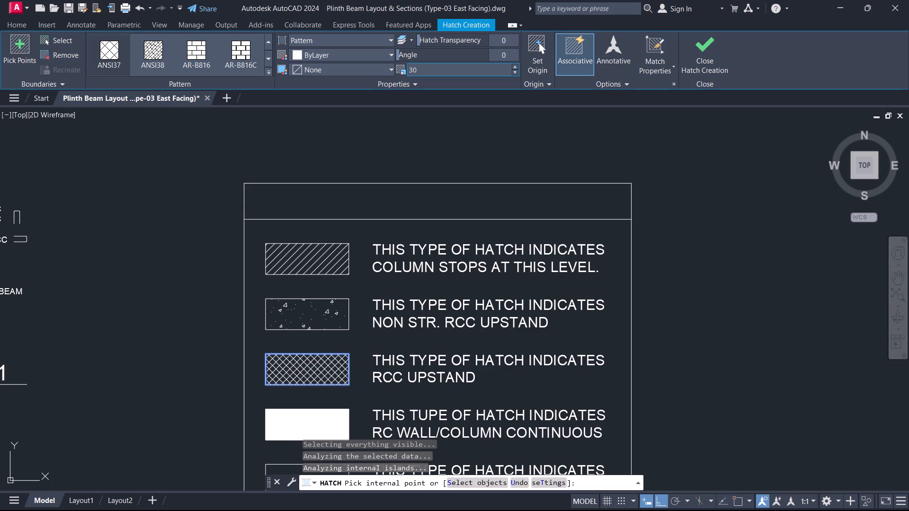
pyautogui.click(479, 68)
pyautogui.write('40')
pyautogui.press('Return')
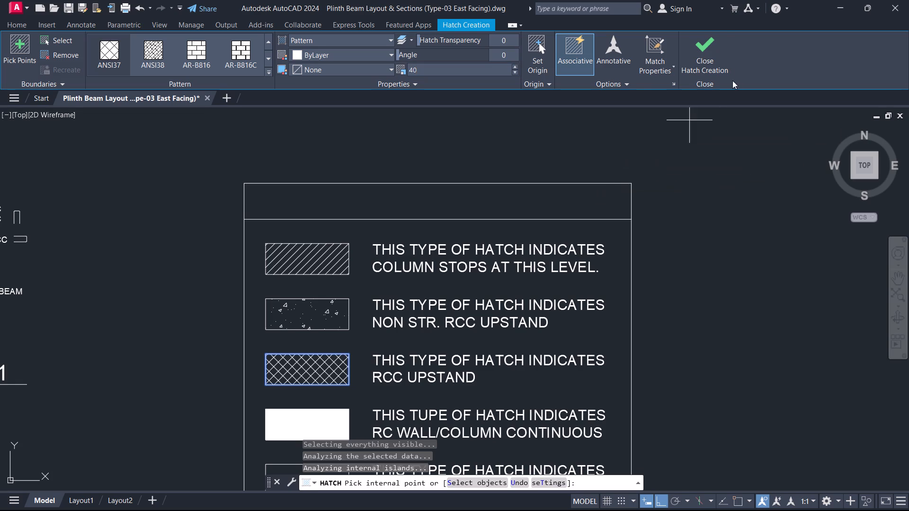
pyautogui.click(710, 56)
# Hatch the fifth swatch, beside the GRADE SLAB @ +0.40 LVL. text, with the ANSI35 pattern at scale 40 and end the command.
pyautogui.scroll(-2, 141, 335)
pyautogui.scroll(2, 197, 364)
pyautogui.moveTo(241, 390); pyautogui.dragTo(244, 392, button='middle')
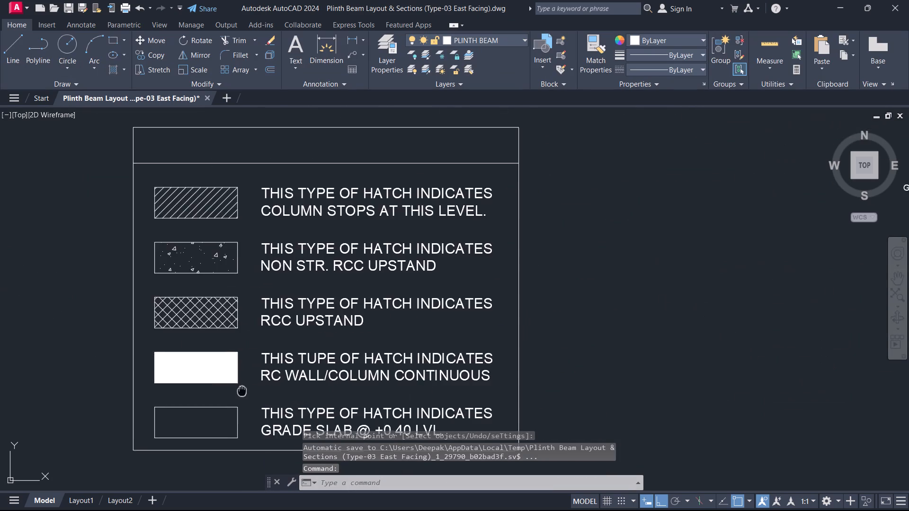
pyautogui.moveTo(244, 392); pyautogui.dragTo(342, 335, button='middle')
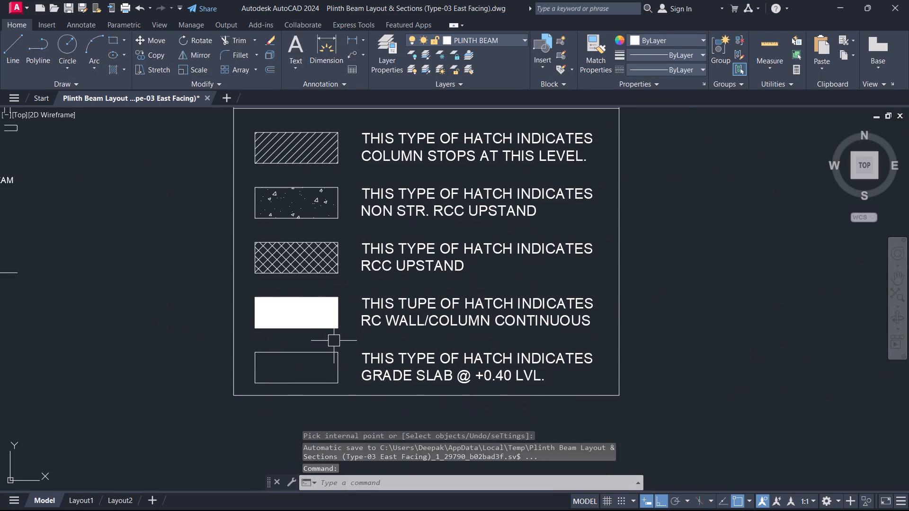
pyautogui.write('H')
pyautogui.press('space')
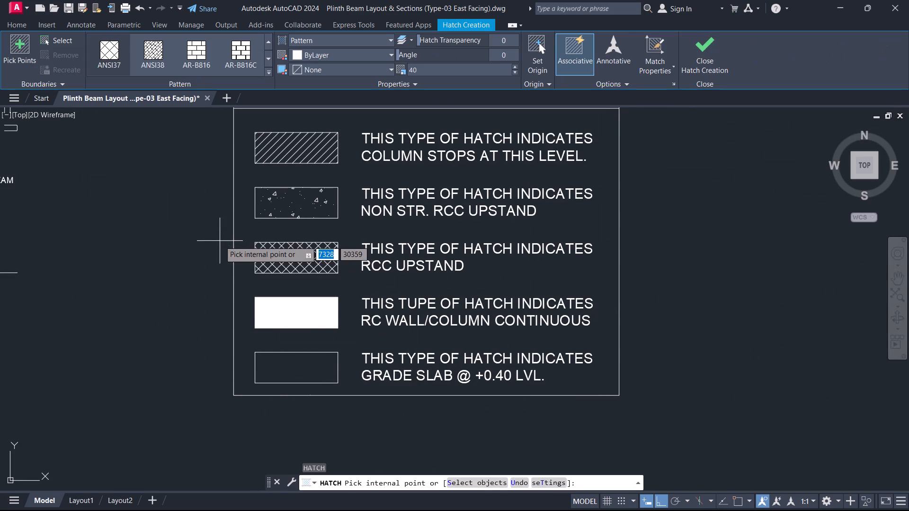
pyautogui.click(268, 74)
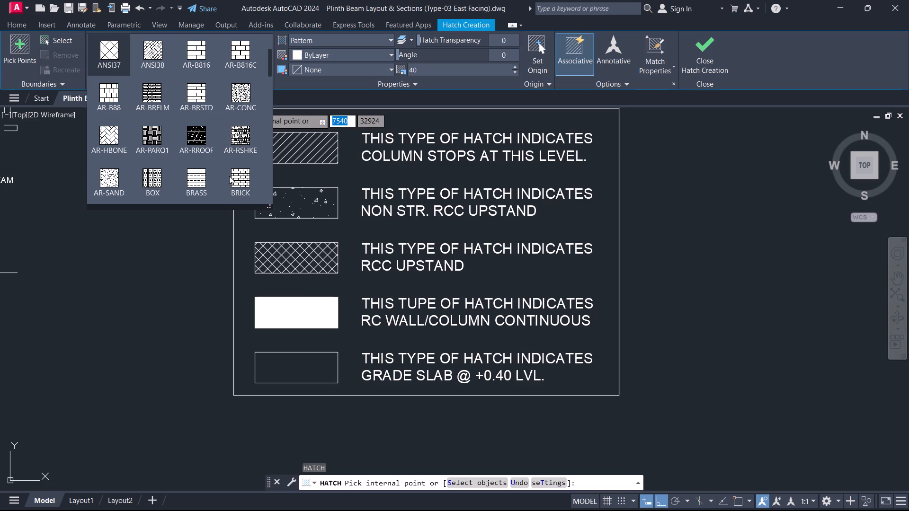
pyautogui.scroll(-1, 214, 222)
pyautogui.scroll(-1, 219, 157)
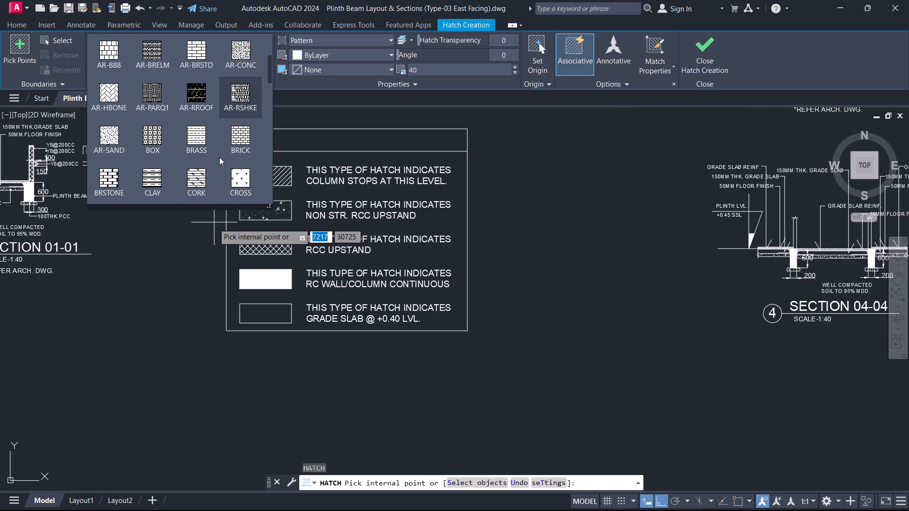
pyautogui.scroll(-3, 219, 157)
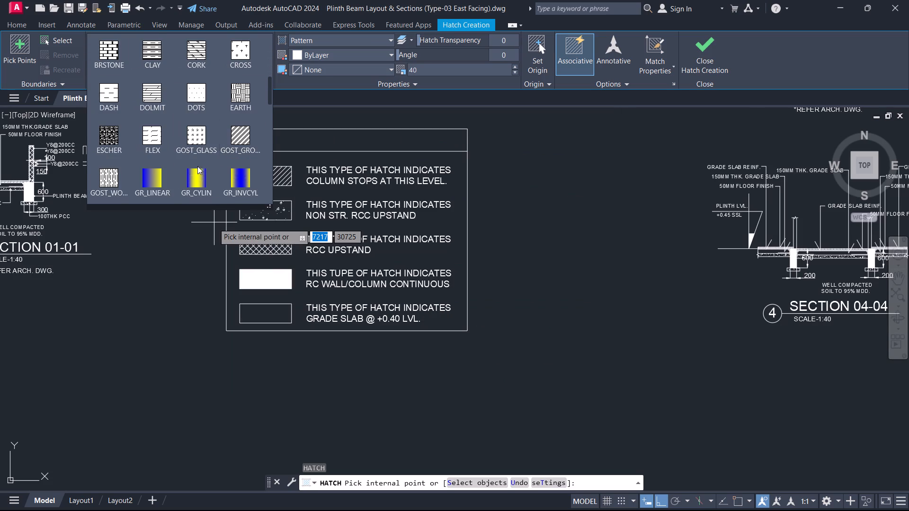
pyautogui.scroll(2, 150, 173)
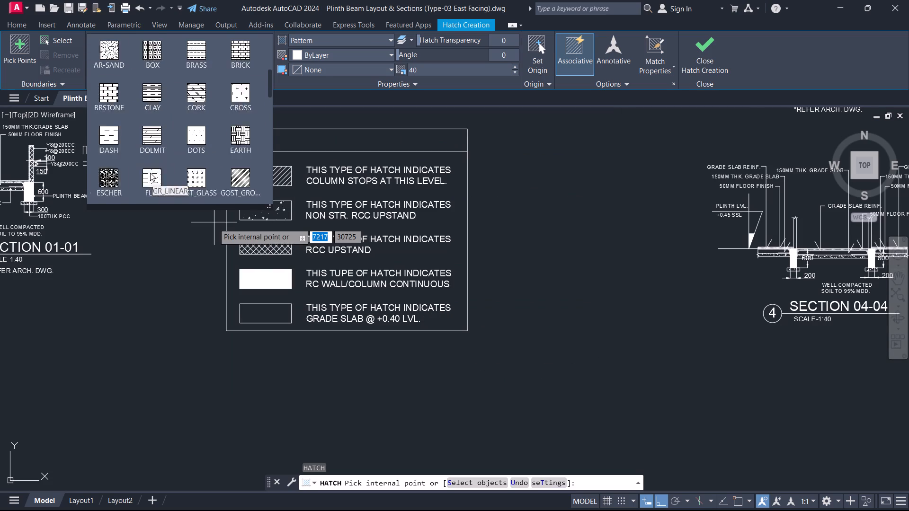
pyautogui.scroll(5, 150, 173)
pyautogui.click(194, 93)
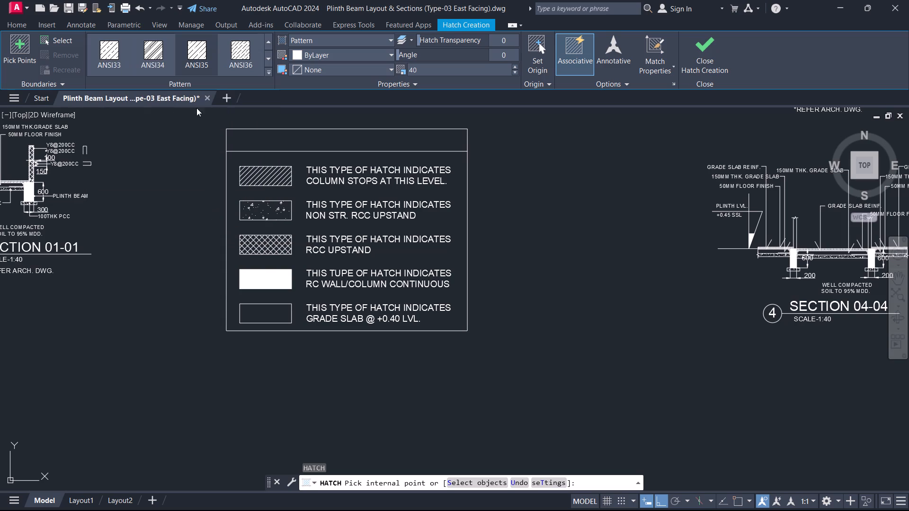
pyautogui.click(261, 317)
pyautogui.scroll(1, 262, 317)
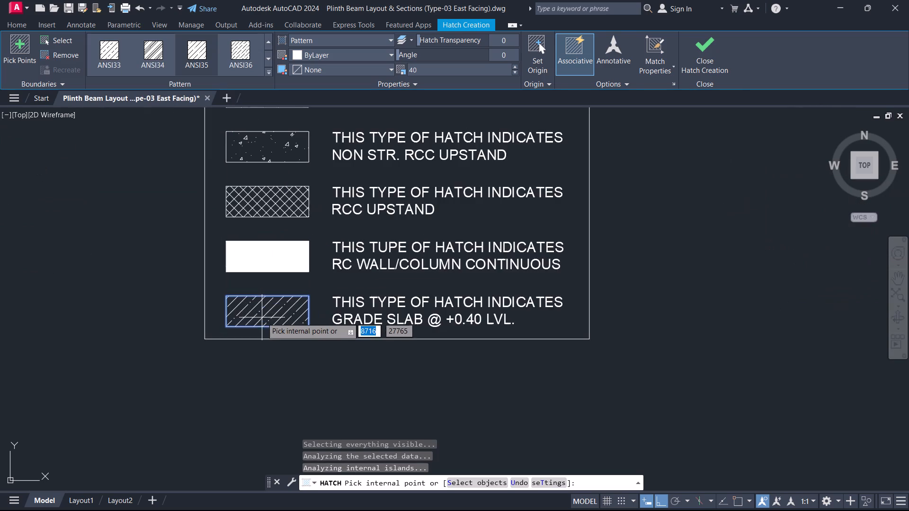
pyautogui.scroll(3, 269, 326)
pyautogui.press('Escape')
# Copy the first swatch's description text straight up into the empty header row of the legend box.
pyautogui.scroll(-3, 268, 361)
pyautogui.scroll(-1, 327, 308)
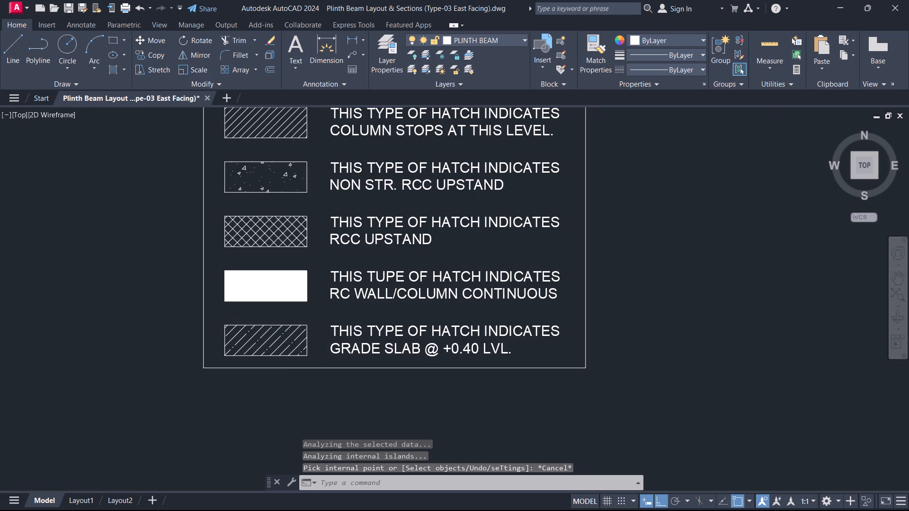
pyautogui.scroll(1, 376, 209)
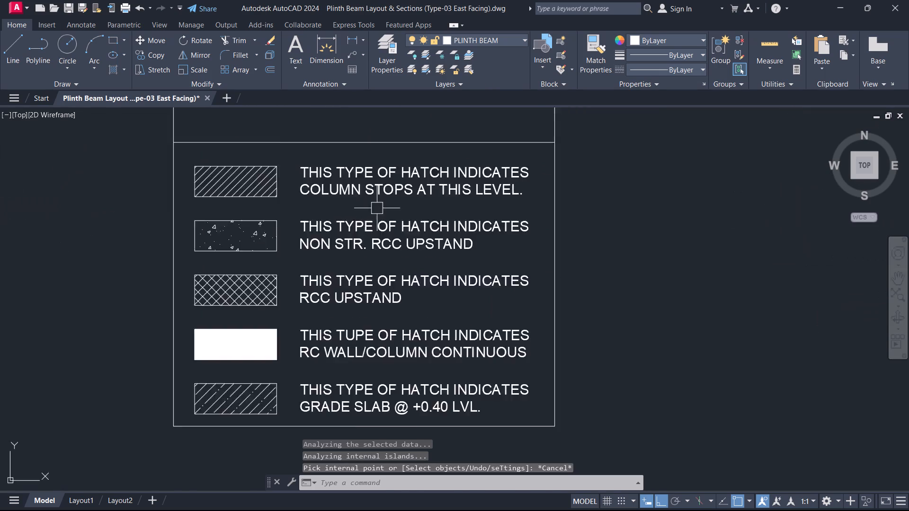
pyautogui.scroll(1, 377, 208)
pyautogui.click(400, 174)
pyautogui.press('c')
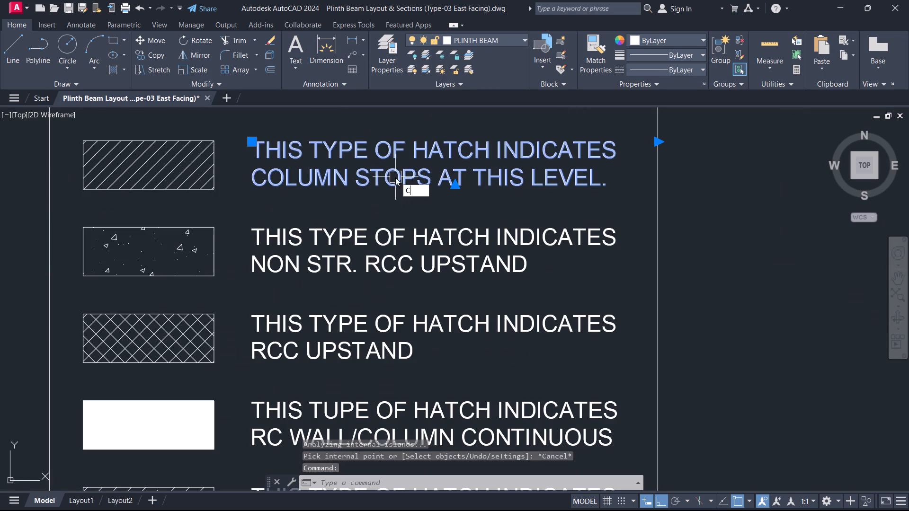
pyautogui.press('o')
pyautogui.press('space')
pyautogui.click(323, 140)
pyautogui.moveTo(315, 181); pyautogui.dragTo(307, 391, button='middle')
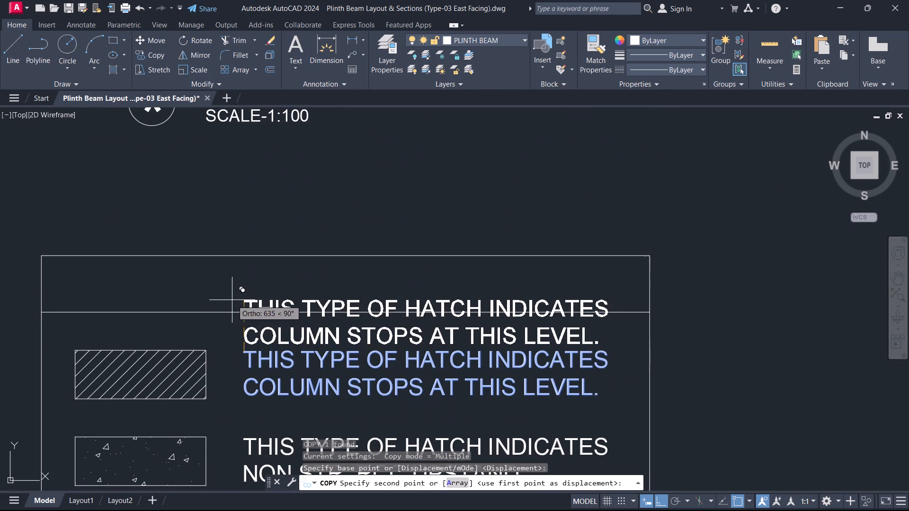
pyautogui.click(231, 266)
pyautogui.press('Escape')
# Move the copied text horizontally to the left so it sits closer to the centre of the header row.
pyautogui.click(286, 280)
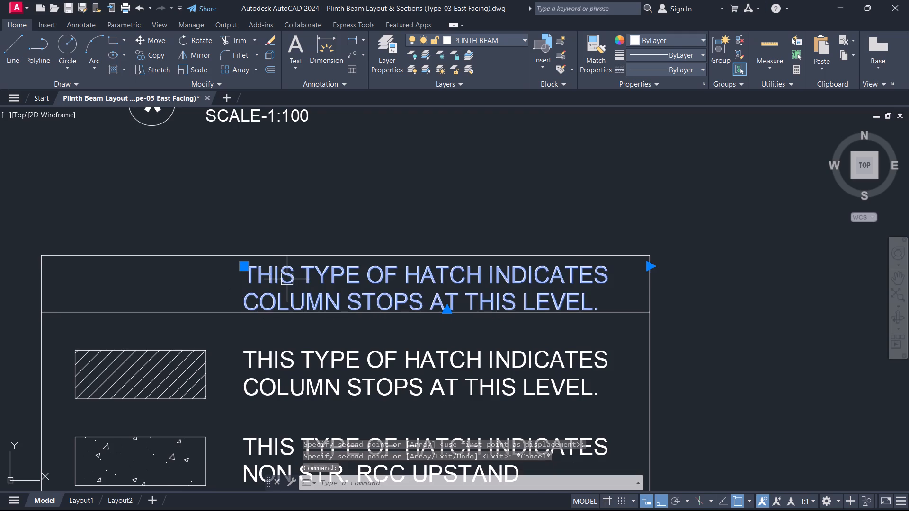
pyautogui.write('M')
pyautogui.press('space')
pyautogui.click(286, 279)
pyautogui.click(225, 279)
pyautogui.press('Escape')
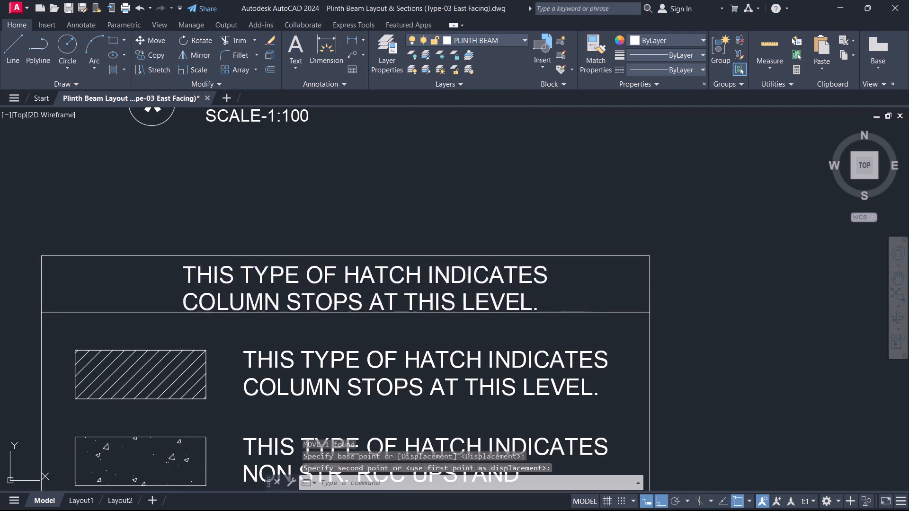
# Replace the copied text in the legend's header row with HATCH LEGEND, underline it, and close the text editor.
pyautogui.tripleClick(235, 281)
pyautogui.hotkey('ctrl', 'a')
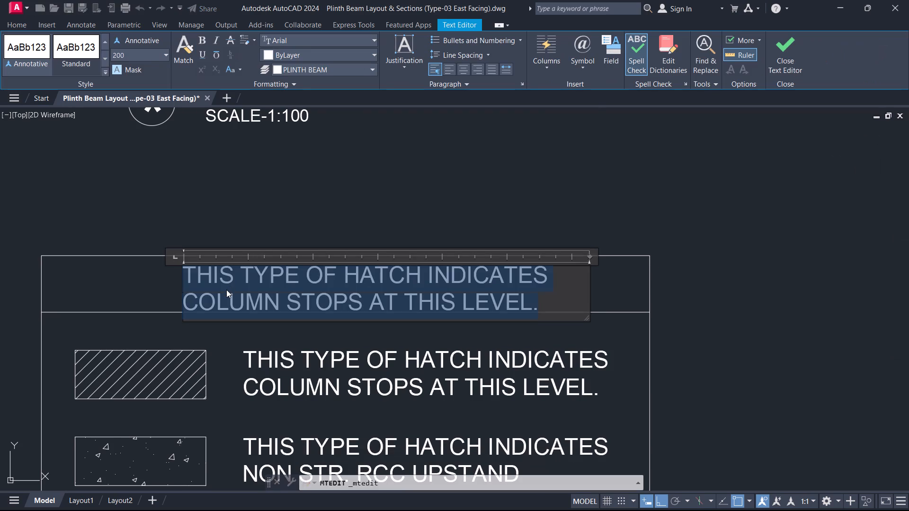
pyautogui.write('HATCH LE')
pyautogui.write('GEND')
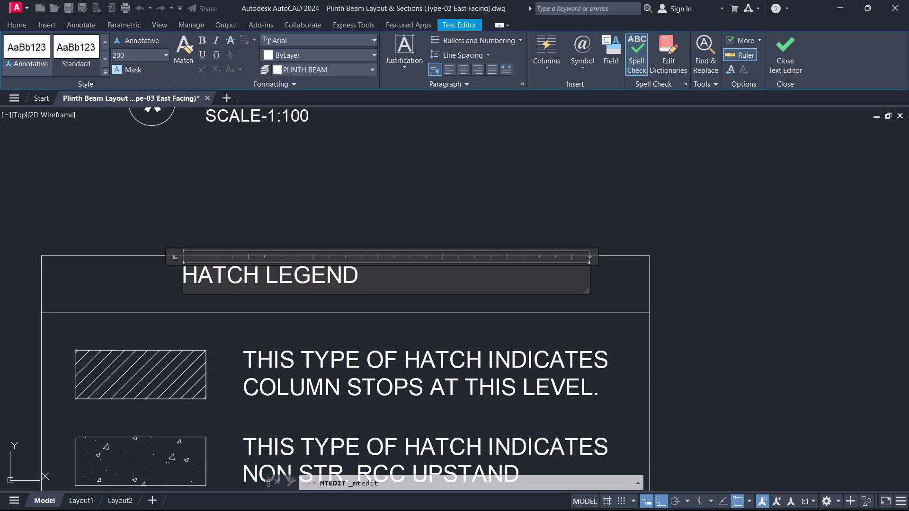
pyautogui.hotkey('ctrl', 'a')
pyautogui.hotkey('ctrl', 'u')
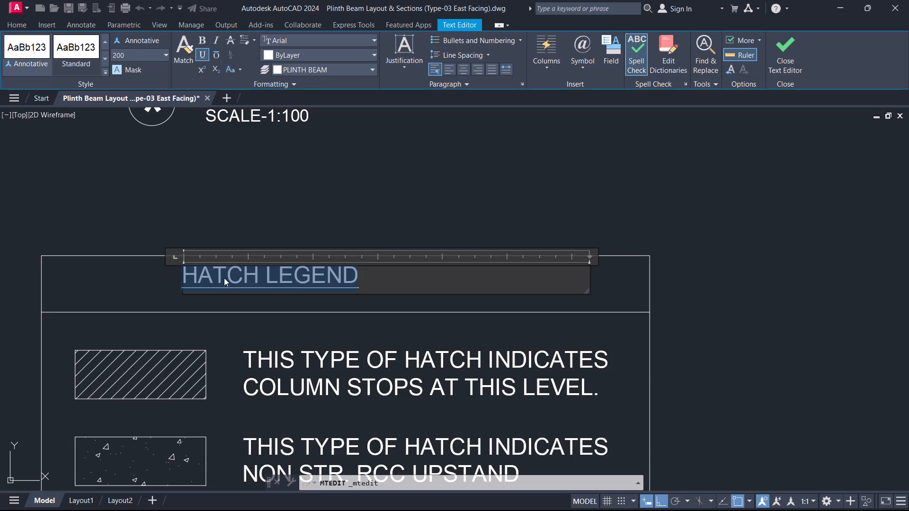
pyautogui.click(783, 56)
# Move the HATCH LEGEND title right and slightly down towards the header row's centre, with ortho and object snap turned off.
pyautogui.scroll(1, 260, 294)
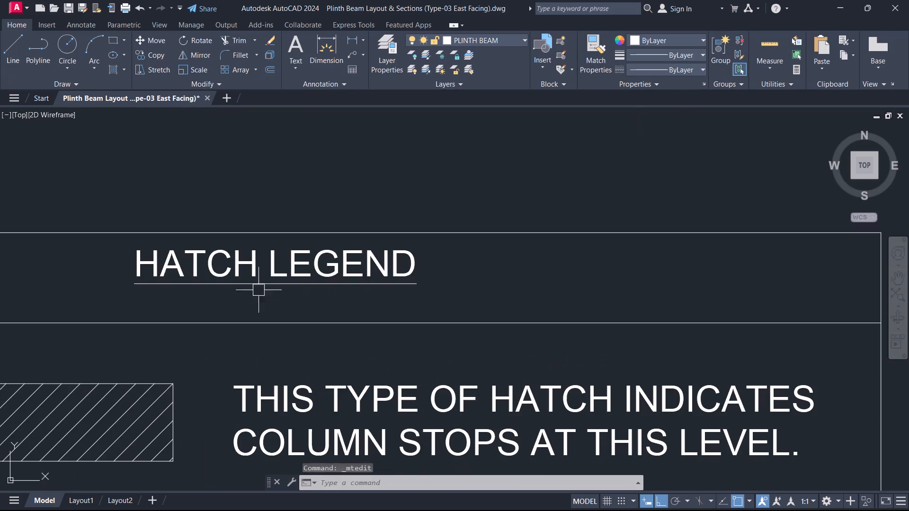
pyautogui.click(259, 275)
pyautogui.write('M')
pyautogui.press('space')
pyautogui.click(259, 275)
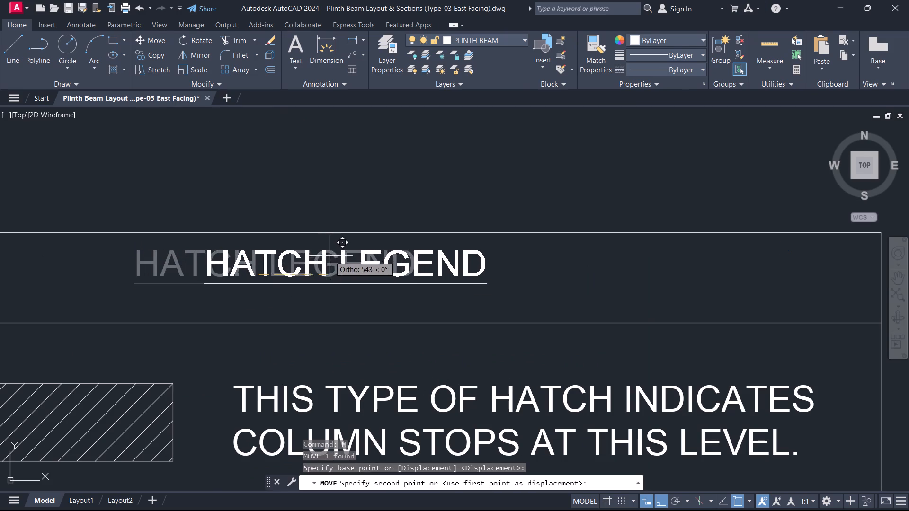
pyautogui.press('F8')
pyautogui.press('F3')
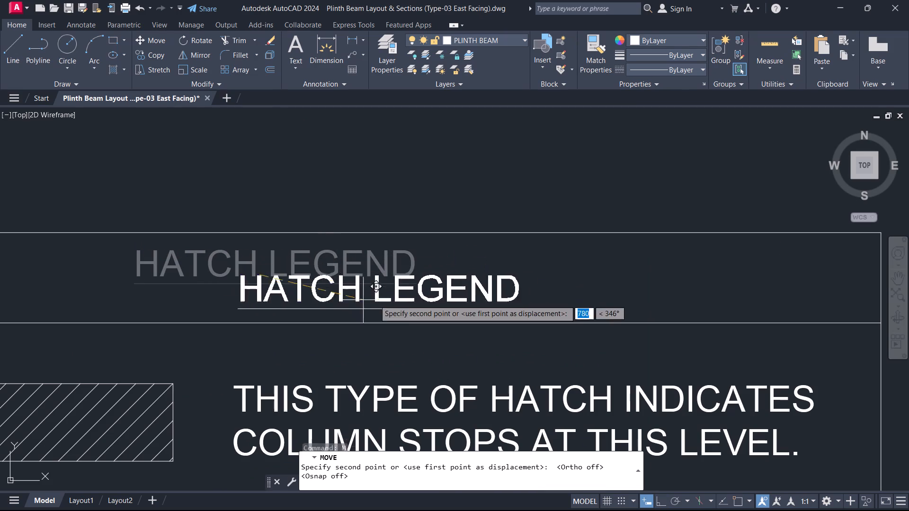
pyautogui.click(394, 287)
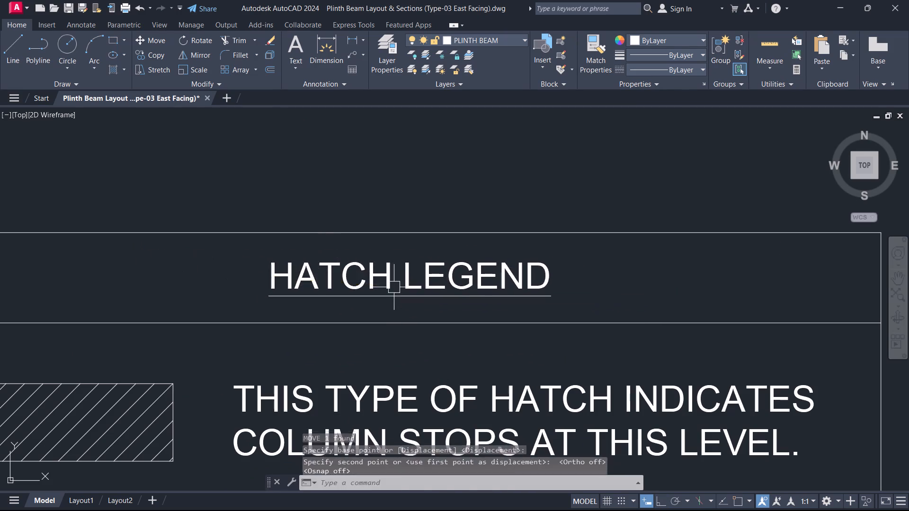
# Nudge the HATCH LEGEND title slightly to the left so it sits centred in the header row.
pyautogui.scroll(-4, 394, 287)
pyautogui.scroll(3, 394, 290)
pyautogui.click(395, 283)
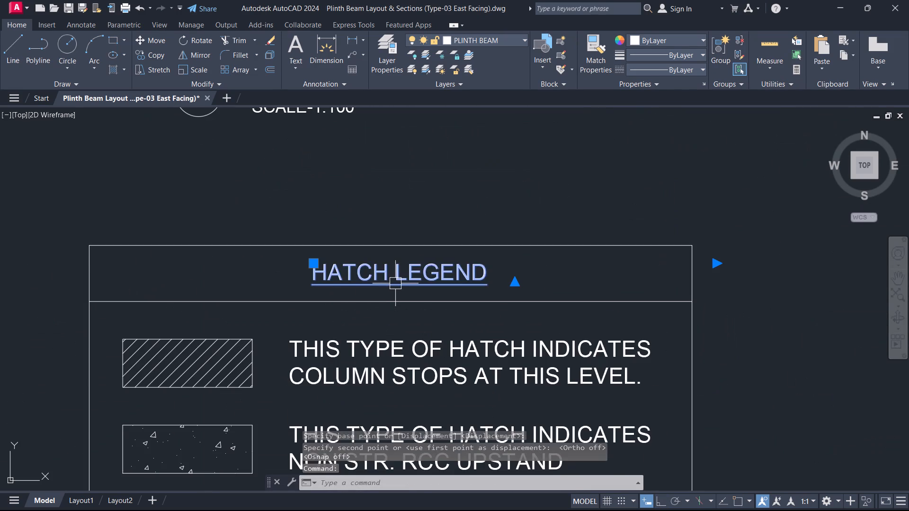
pyautogui.write('M')
pyautogui.press('space')
pyautogui.scroll(2, 395, 283)
pyautogui.click(395, 283)
pyautogui.click(380, 286)
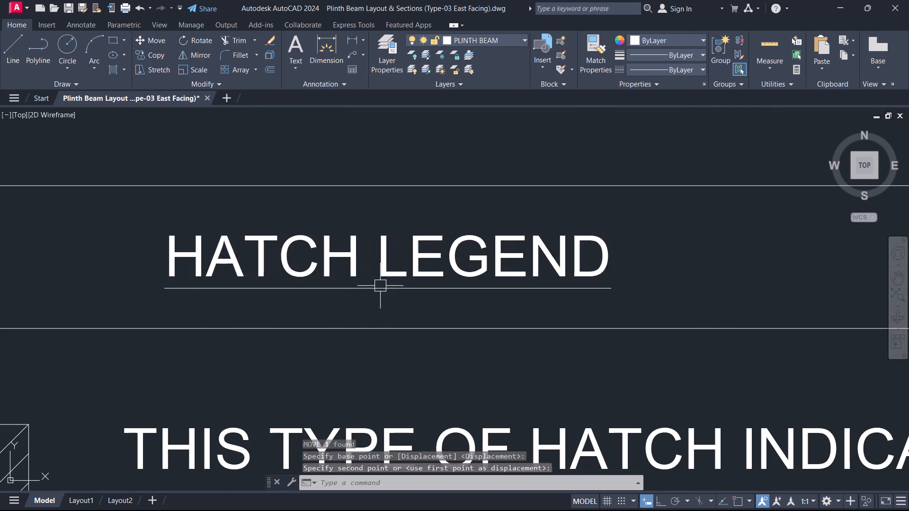
pyautogui.press('Escape')
# Copy the PLINTH BEAM LAYOUT title down into the empty space just above the hatch legend box.
pyautogui.scroll(-3, 364, 294)
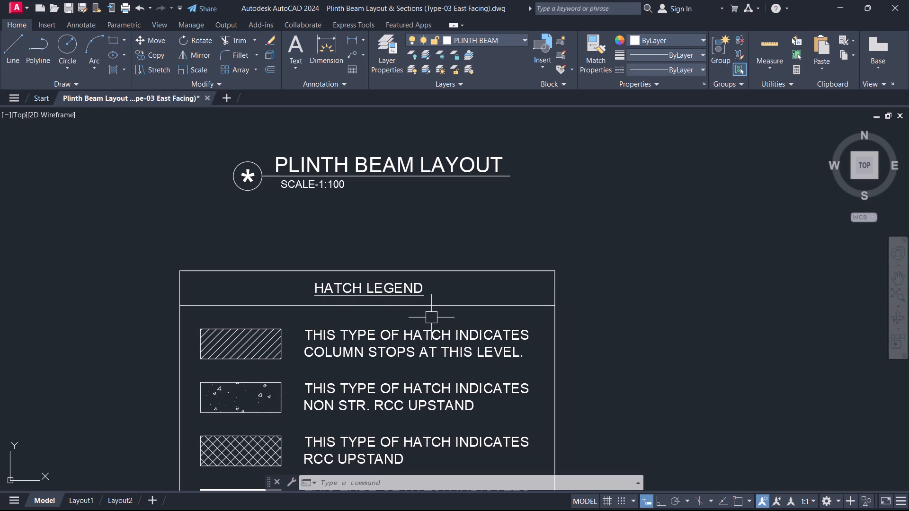
pyautogui.scroll(1, 352, 200)
pyautogui.click(401, 135)
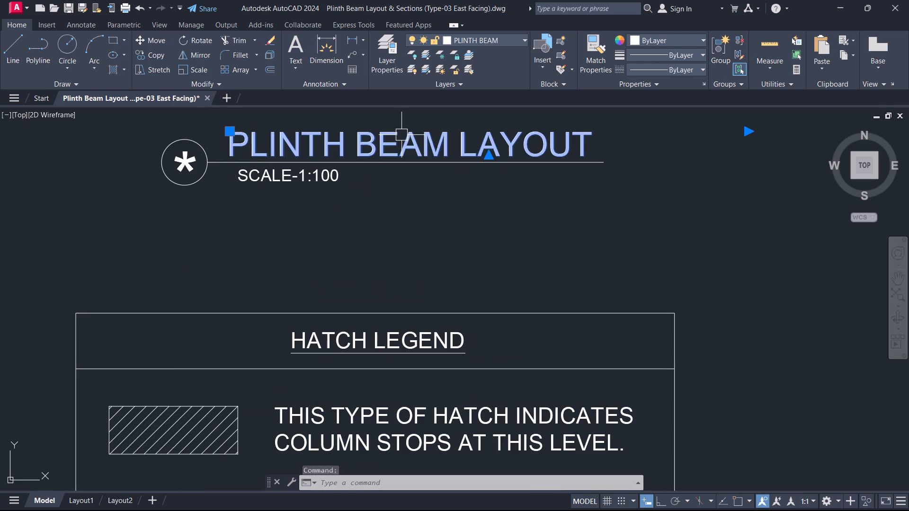
pyautogui.write('CO')
pyautogui.press('space')
pyautogui.click(401, 135)
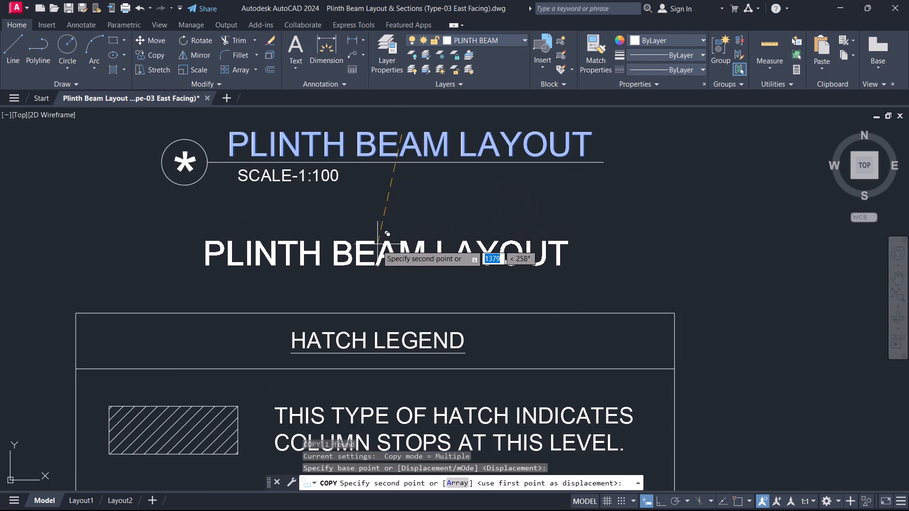
pyautogui.click(374, 250)
pyautogui.press('Escape')
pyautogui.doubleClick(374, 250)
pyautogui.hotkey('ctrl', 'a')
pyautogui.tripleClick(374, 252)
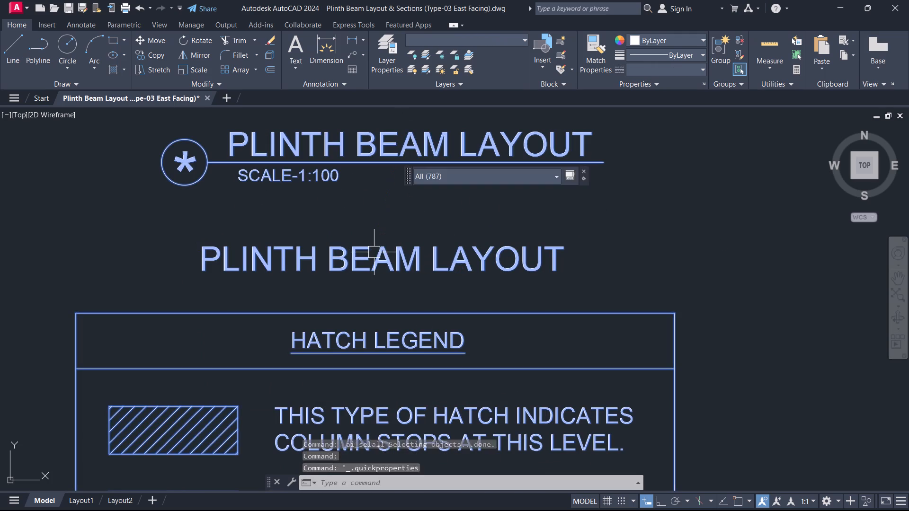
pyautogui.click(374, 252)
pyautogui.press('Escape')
# Replace the text of the copied title above the legend box with *REFER AS PER ARH. DWG.
pyautogui.tripleClick(374, 253)
pyautogui.hotkey('ctrl', 'a')
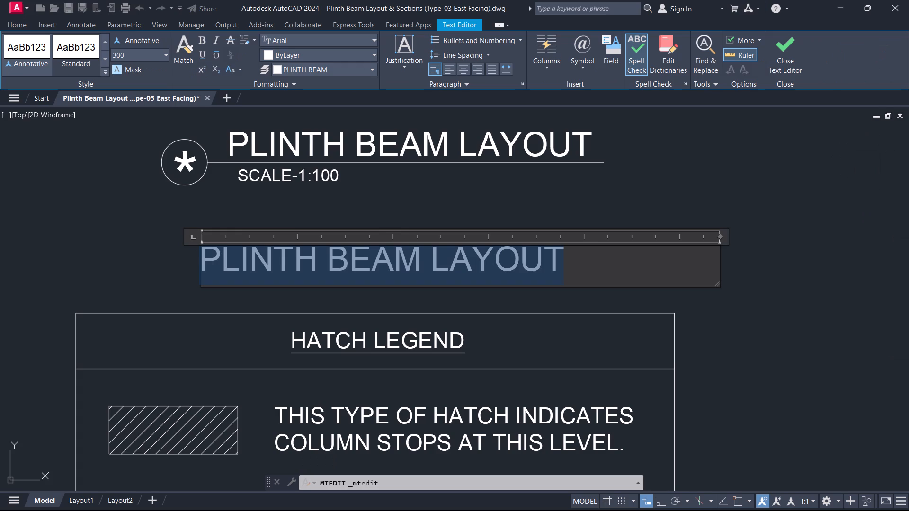
pyautogui.press('*')
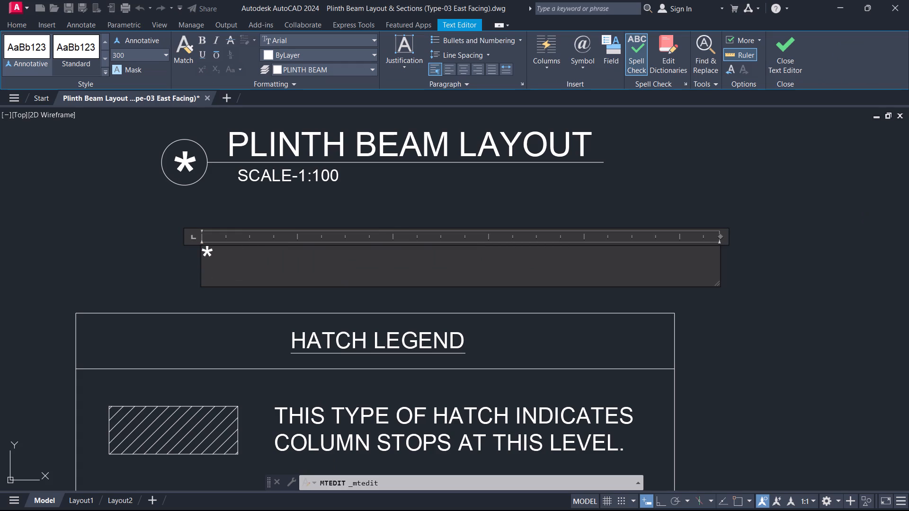
pyautogui.write('RE')
pyautogui.press('f')
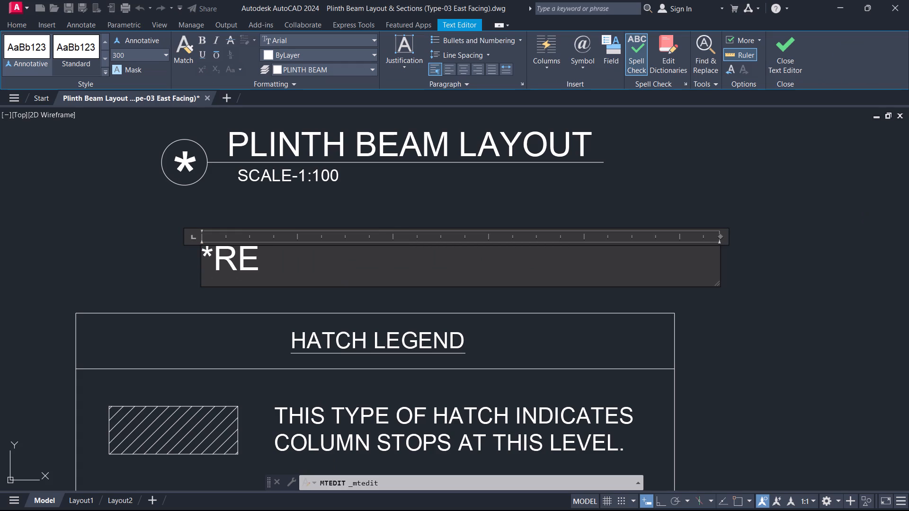
pyautogui.write('ER AS PER')
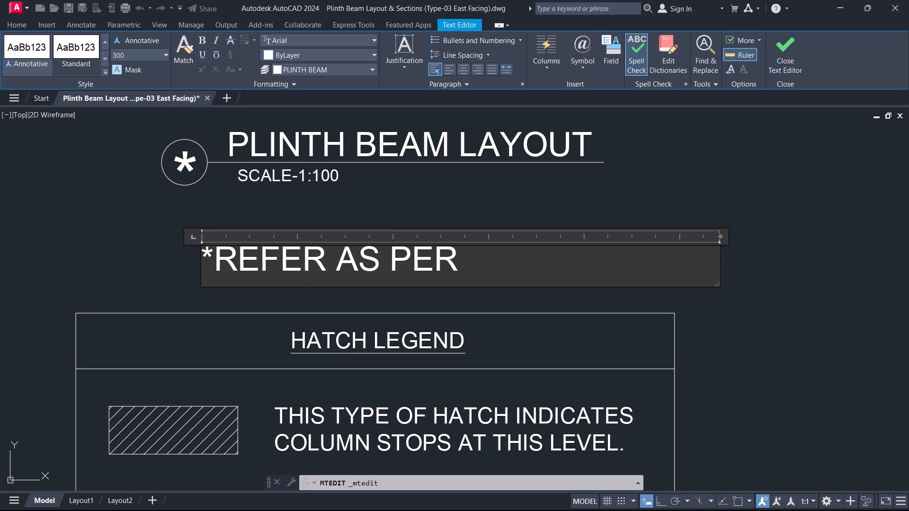
pyautogui.press('space')
pyautogui.write('AR')
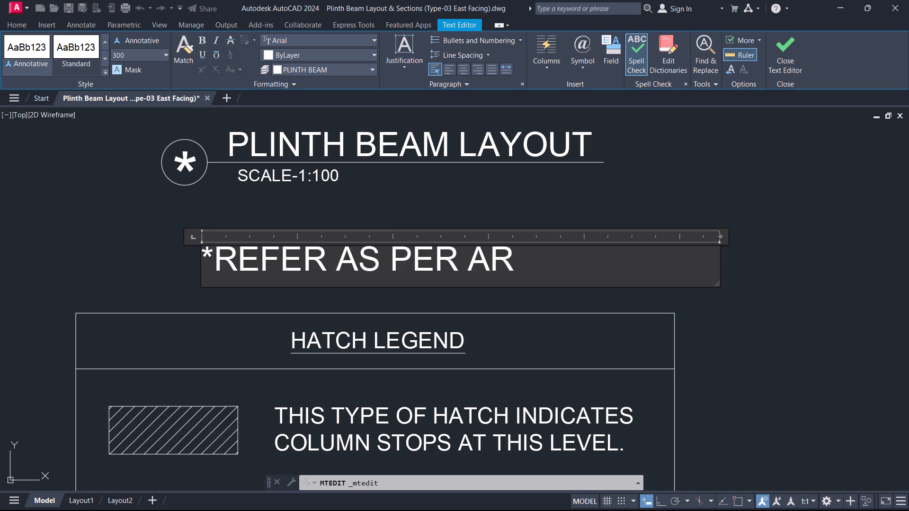
pyautogui.press('h')
pyautogui.press('space')
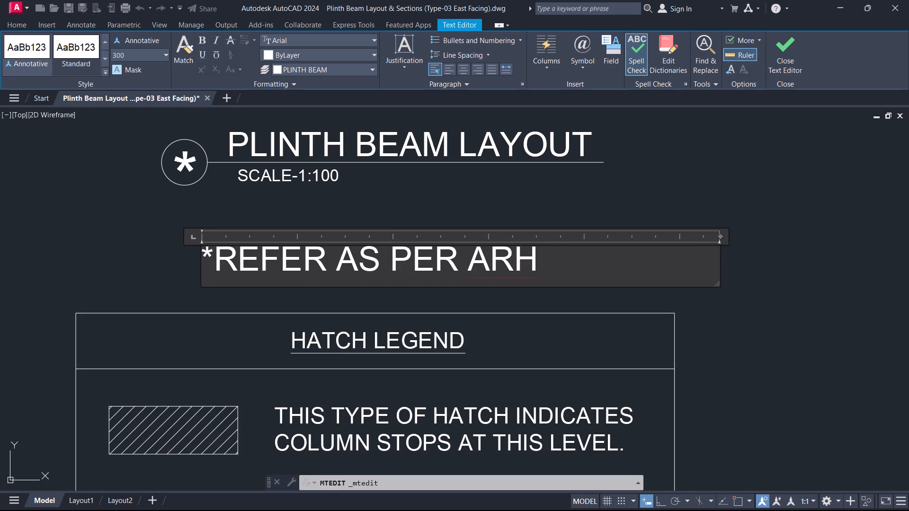
pyautogui.press('BackSpace')
pyautogui.write('.')
pyautogui.press('space')
pyautogui.write('DW')
pyautogui.write('G.')
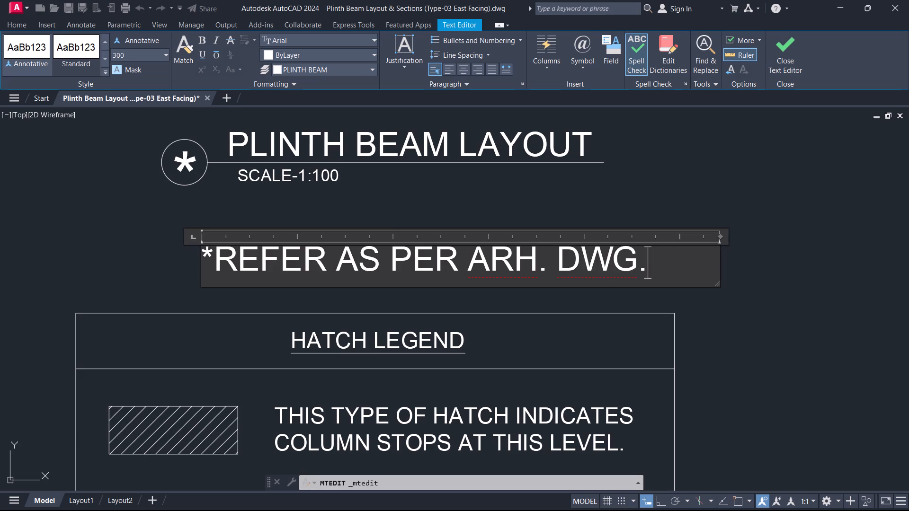
# Correct ARH to ARCH in the note so it reads *REFER AS PER ARCH. DWG., and close the text editor.
pyautogui.press('Left')
pyautogui.press('Left')
pyautogui.press('Left')
pyautogui.press('Left')
pyautogui.press('Left')
pyautogui.press('Left')
pyautogui.press('=')
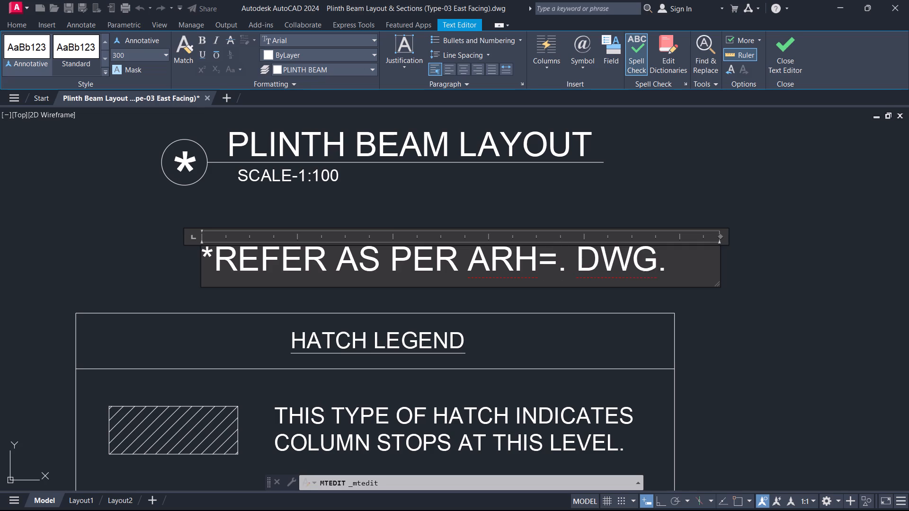
pyautogui.press('BackSpace')
pyautogui.press('BackSpace')
pyautogui.press('c')
pyautogui.press('h')
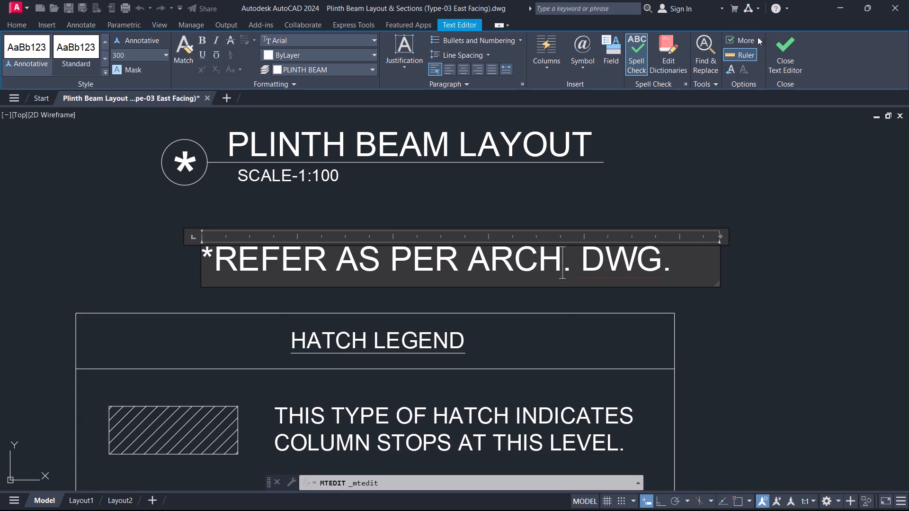
pyautogui.click(780, 48)
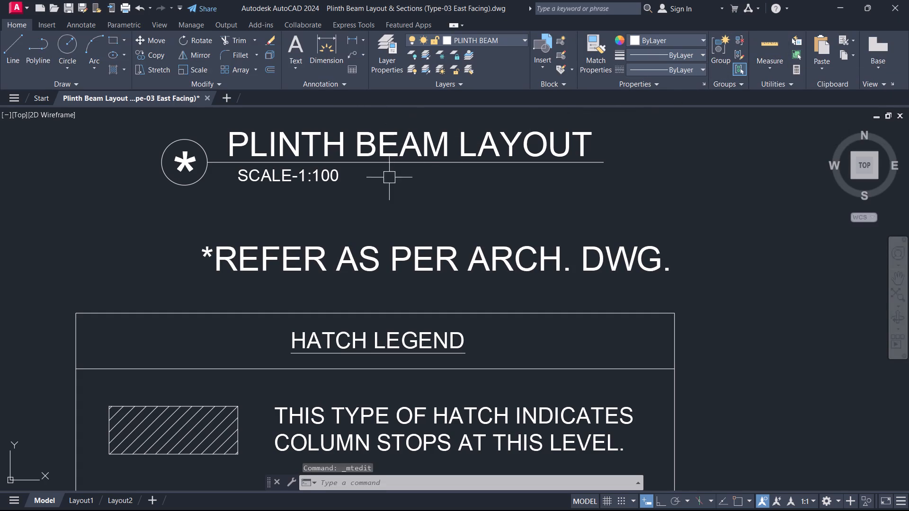
# Underline the whole *REFER AS PER ARCH. DWG. note and close the text editor.
pyautogui.tripleClick(394, 268)
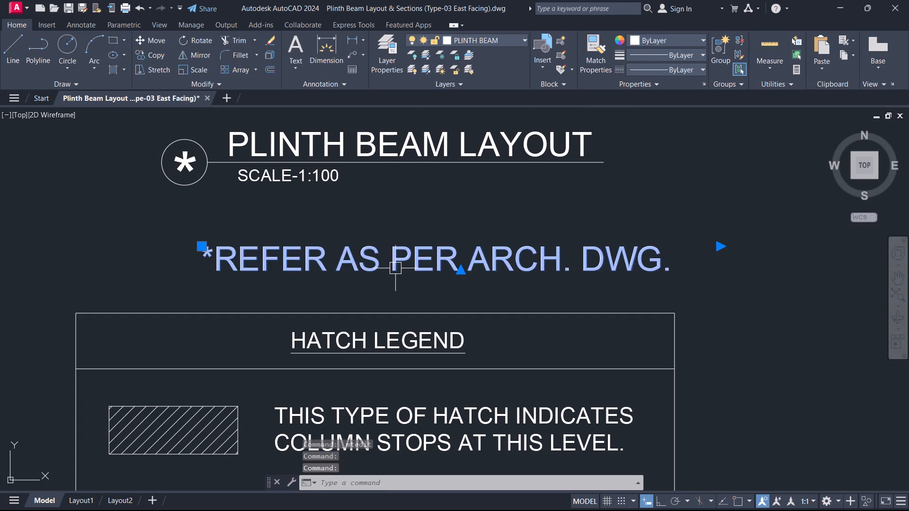
pyautogui.hotkey('ctrl', 'a')
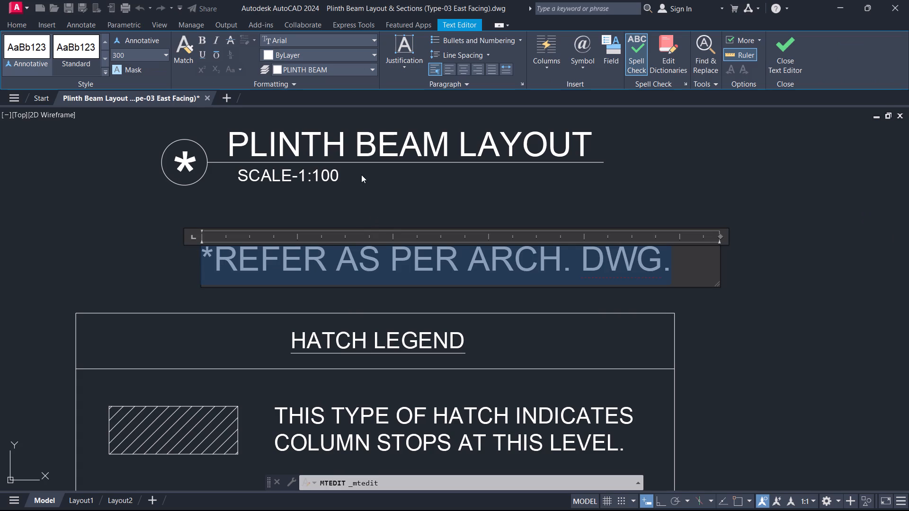
pyautogui.hotkey('ctrl', 'u')
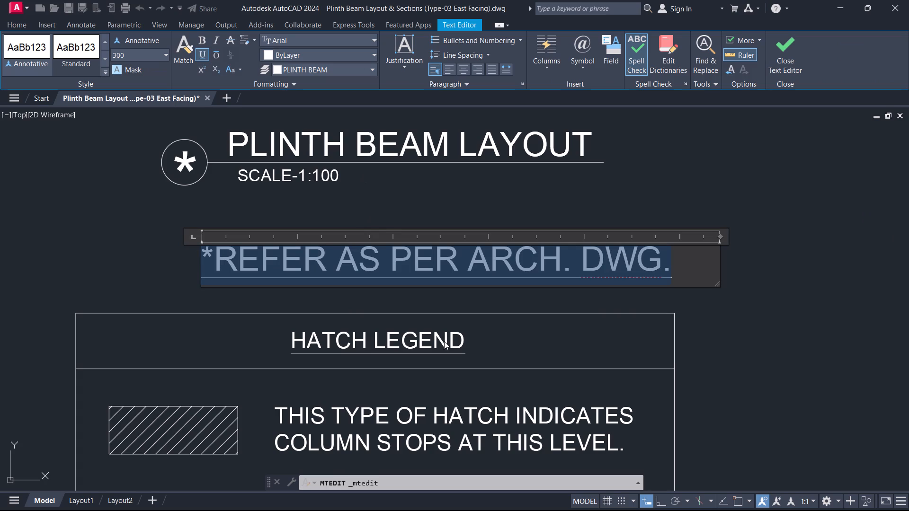
pyautogui.click(790, 61)
# Move the *REFER AS PER ARCH. DWG. note left and slightly down, closer to the legend box beneath it.
pyautogui.scroll(-3, 490, 269)
pyautogui.moveTo(490, 269); pyautogui.dragTo(518, 211, button='middle')
pyautogui.scroll(1, 490, 269)
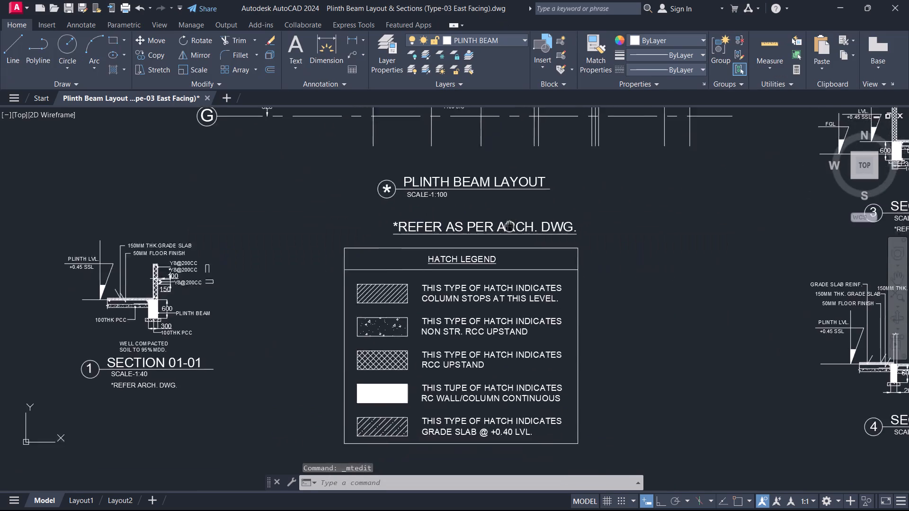
pyautogui.moveTo(518, 211); pyautogui.dragTo(565, 158, button='middle')
pyautogui.scroll(1, 565, 158)
pyautogui.moveTo(565, 158); pyautogui.dragTo(498, 264, button='middle')
pyautogui.scroll(2, 498, 264)
pyautogui.click(498, 264)
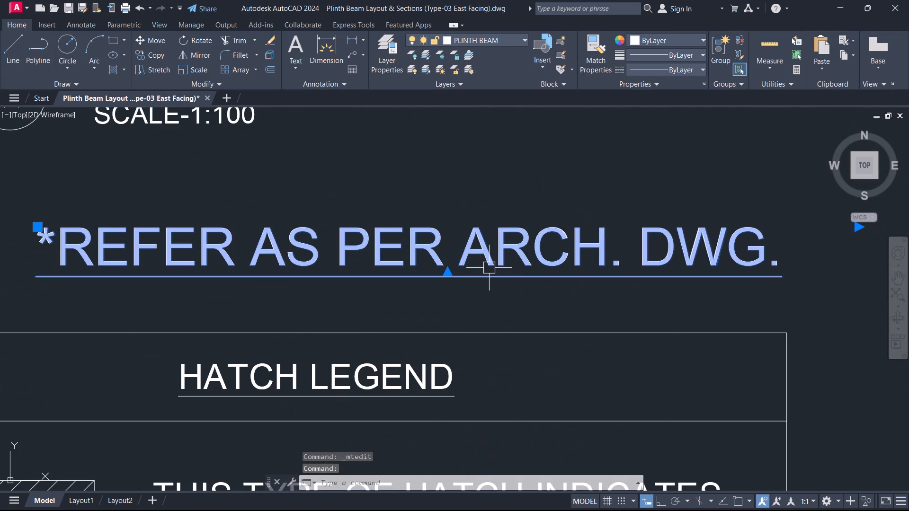
pyautogui.write('M')
pyautogui.press('space')
pyautogui.scroll(1, 489, 268)
pyautogui.scroll(-3, 488, 268)
pyautogui.moveTo(503, 277); pyautogui.dragTo(526, 273, button='middle')
pyautogui.scroll(1, 505, 268)
pyautogui.click(491, 260)
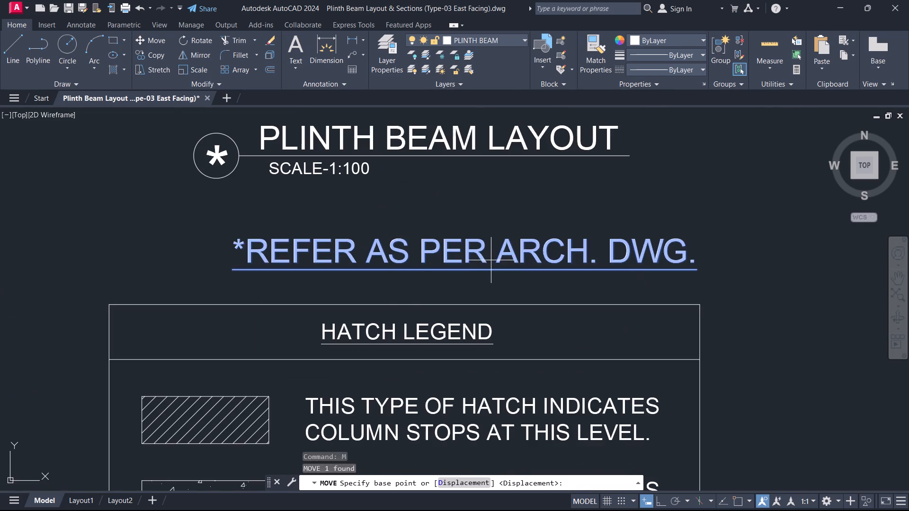
pyautogui.click(422, 270)
pyautogui.press('Escape')
# Move the *REFER AS PER ARCH. DWG. note slightly back to the right to centre it above the legend box.
pyautogui.scroll(-2, 437, 284)
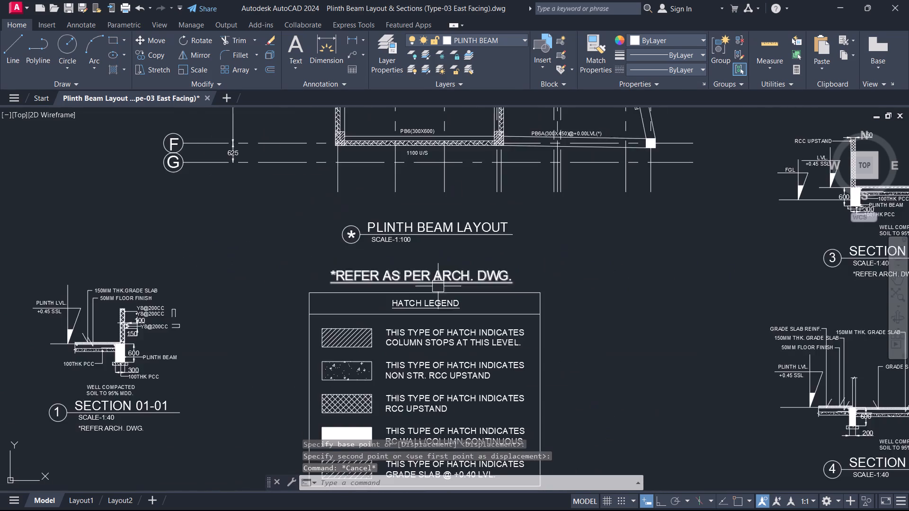
pyautogui.middleClick(438, 286)
pyautogui.scroll(2, 438, 286)
pyautogui.click(432, 277)
pyautogui.press('space')
pyautogui.click(418, 260)
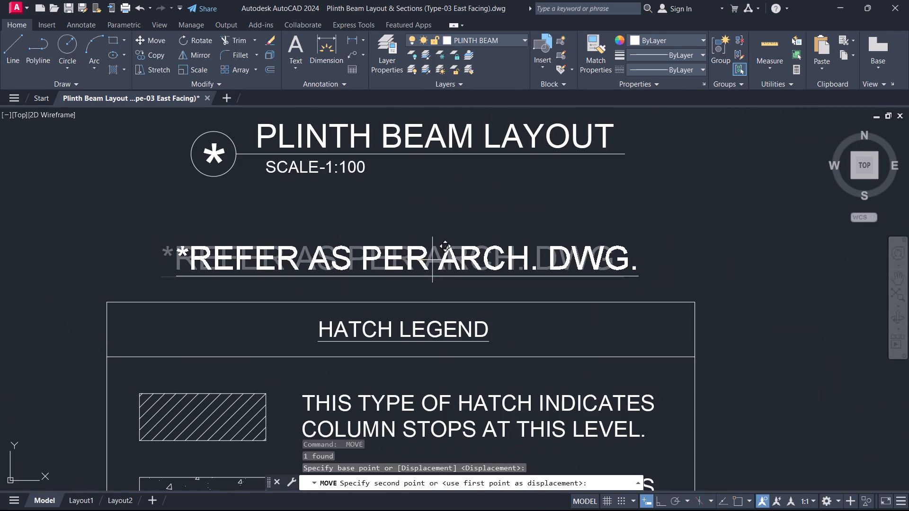
pyautogui.click(432, 260)
pyautogui.press('Escape')
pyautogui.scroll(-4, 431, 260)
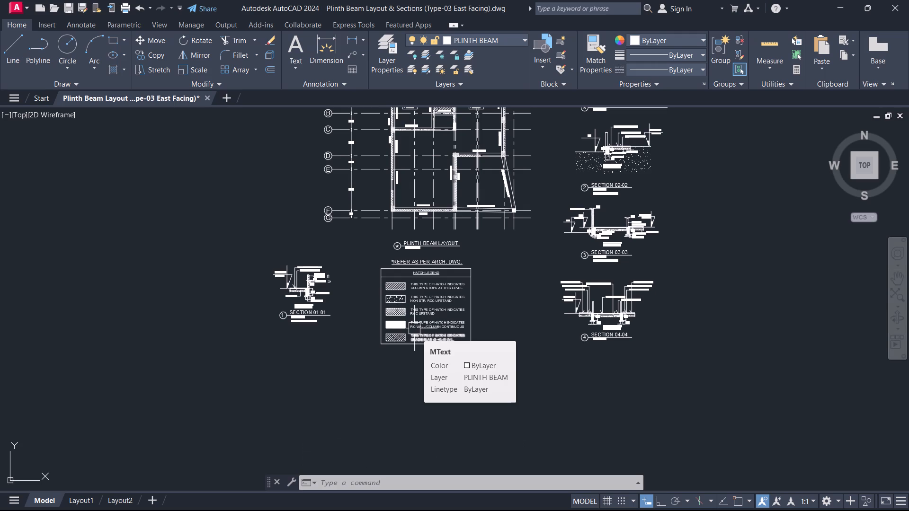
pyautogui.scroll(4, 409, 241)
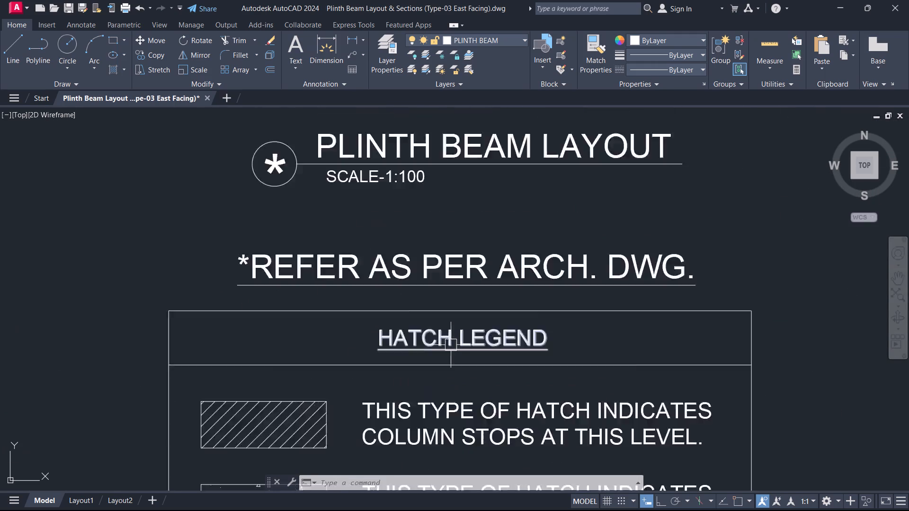
# Set the text height of the HATCH LEGEND title to 300 and close the text editor.
pyautogui.scroll(2, 451, 345)
pyautogui.moveTo(448, 345); pyautogui.dragTo(417, 247, button='middle')
pyautogui.doubleClick(417, 244)
pyautogui.hotkey('ctrl', 'a')
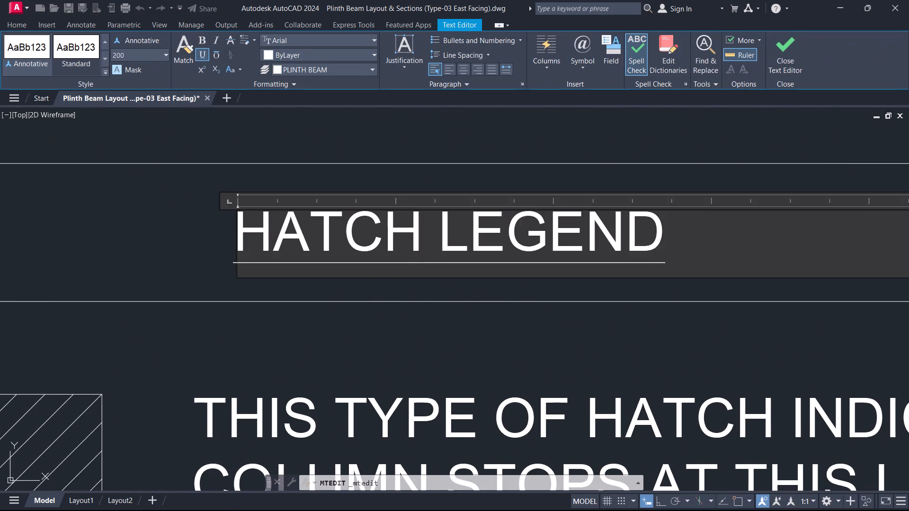
pyautogui.click(154, 54)
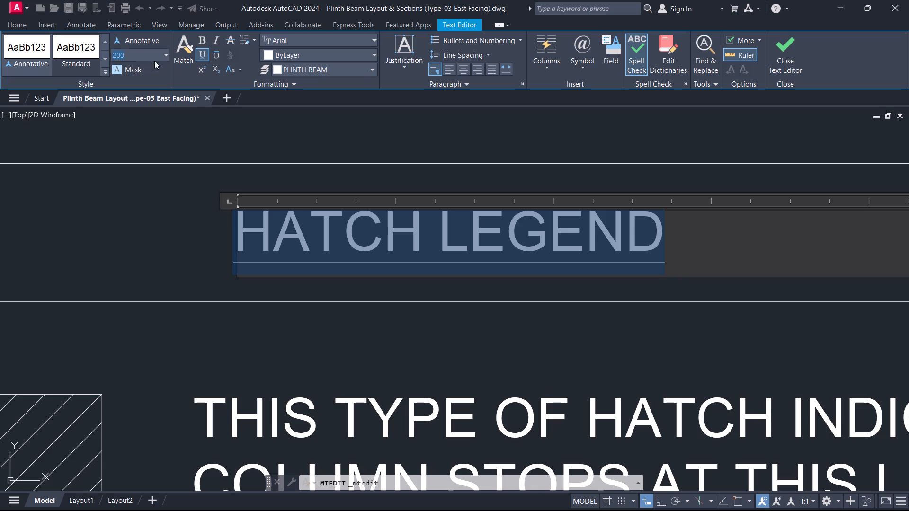
pyautogui.write('300')
pyautogui.press('Return')
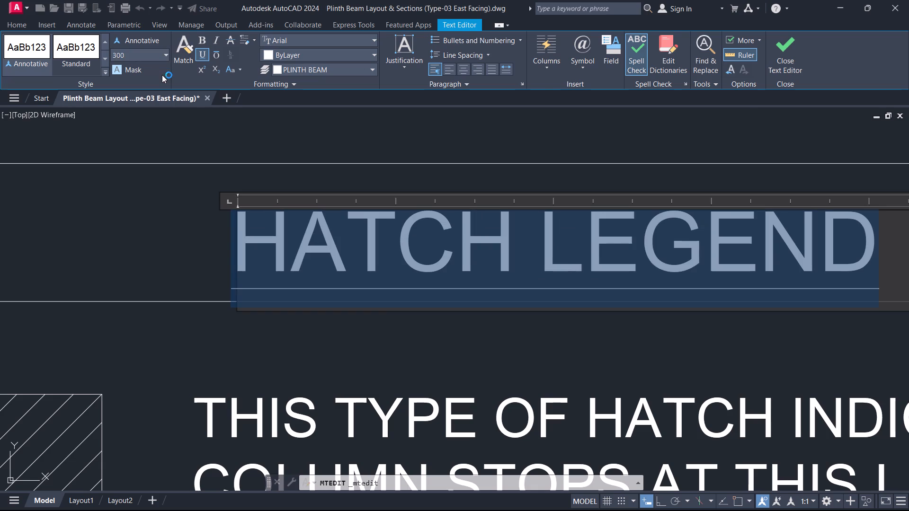
pyautogui.click(783, 59)
# Move the HATCH LEGEND title about 475 units left and slightly up to centre it in the legend's header row.
pyautogui.scroll(1, 285, 371)
pyautogui.scroll(-3, 285, 371)
pyautogui.moveTo(356, 322); pyautogui.dragTo(415, 280, button='middle')
pyautogui.scroll(1, 370, 309)
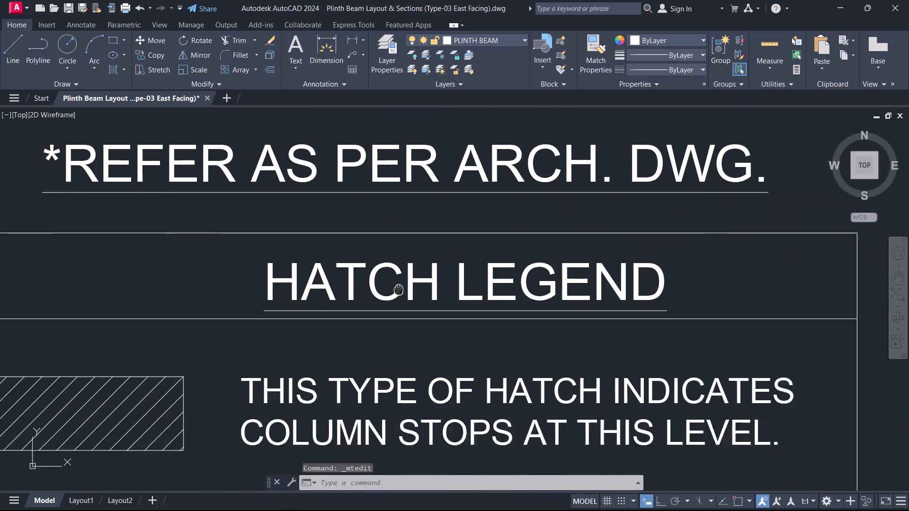
pyautogui.moveTo(415, 280); pyautogui.dragTo(423, 276, button='middle')
pyautogui.click(424, 275)
pyautogui.write('M')
pyautogui.press('space')
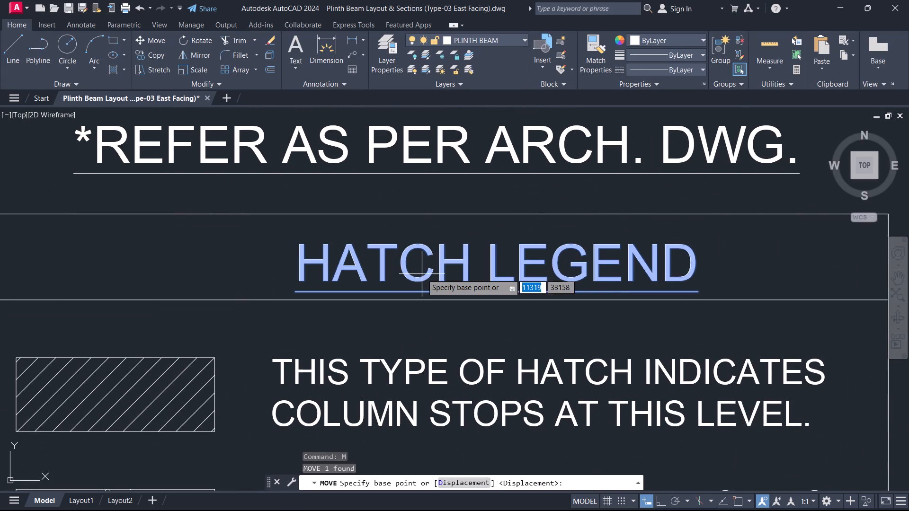
pyautogui.click(422, 274)
pyautogui.scroll(-1, 364, 266)
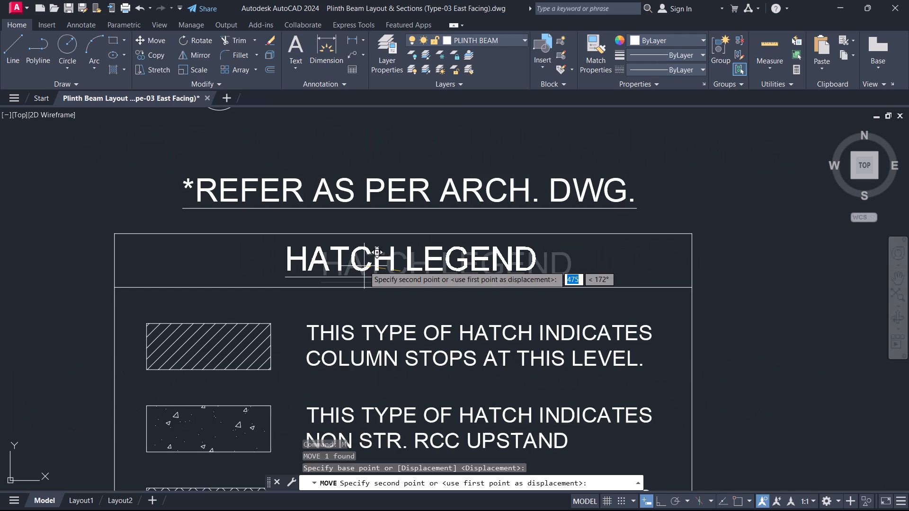
pyautogui.click(364, 266)
pyautogui.press('Escape')
# Move the whole SECTION 01-01 detail with its title and notes up and to the right, closer to the hatch legend.
pyautogui.scroll(-2, 341, 270)
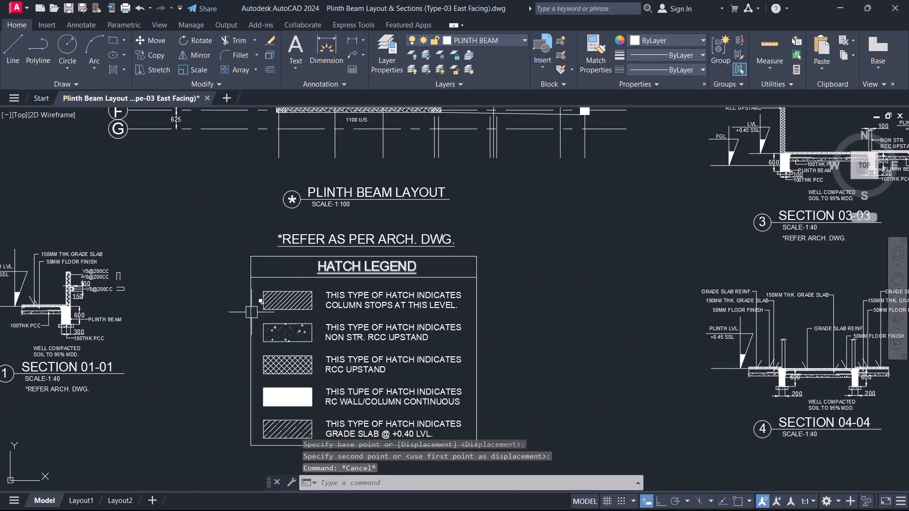
pyautogui.scroll(-1, 263, 309)
pyautogui.scroll(-2, 267, 370)
pyautogui.scroll(1, 223, 277)
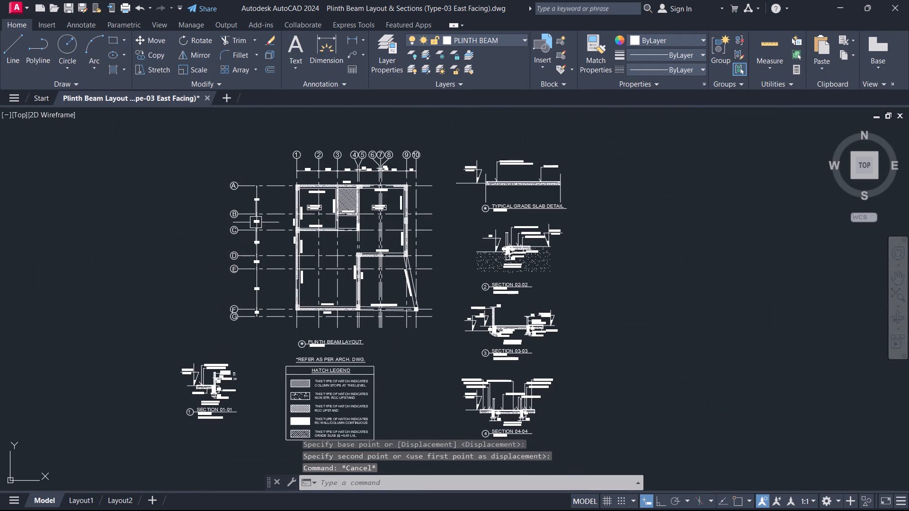
pyautogui.moveTo(186, 357); pyautogui.dragTo(228, 330, button='middle')
pyautogui.scroll(2, 272, 393)
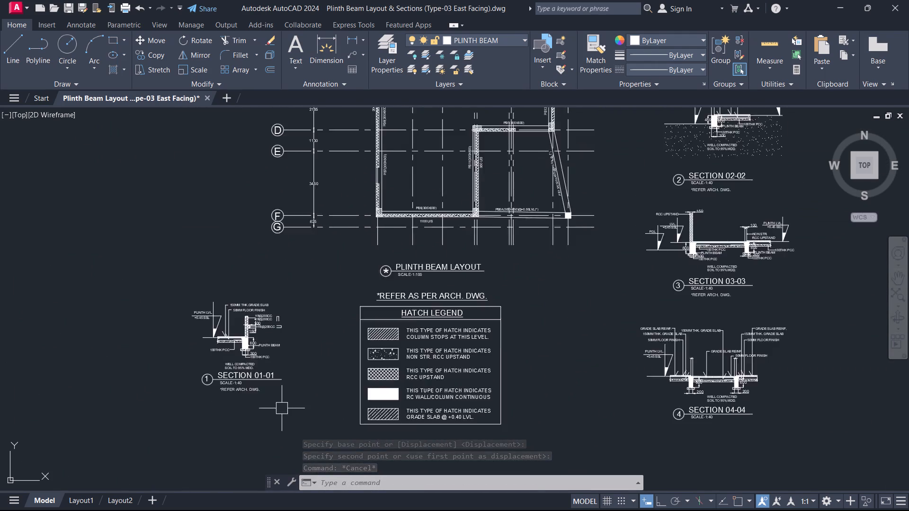
pyautogui.moveTo(289, 429); pyautogui.dragTo(260, 407)
pyautogui.click(120, 227)
pyautogui.write('M')
pyautogui.press('space')
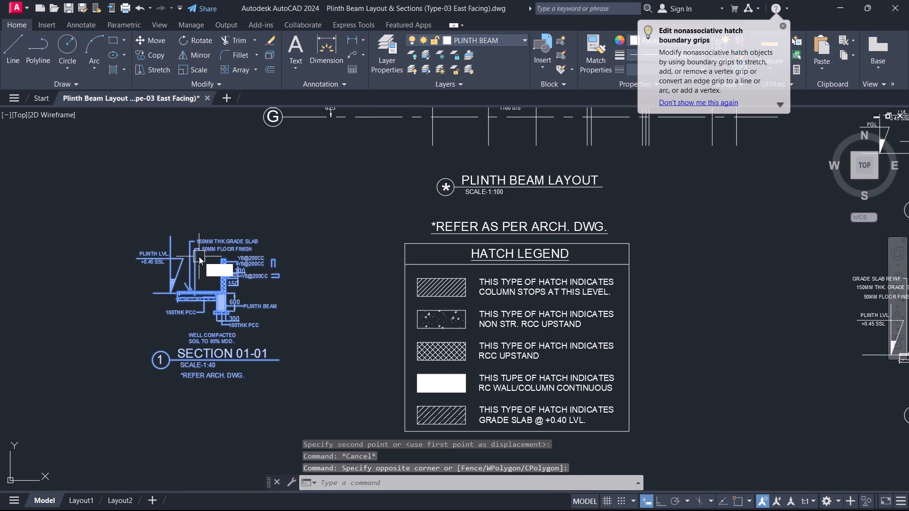
pyautogui.click(206, 272)
pyautogui.click(262, 237)
pyautogui.press('Escape')
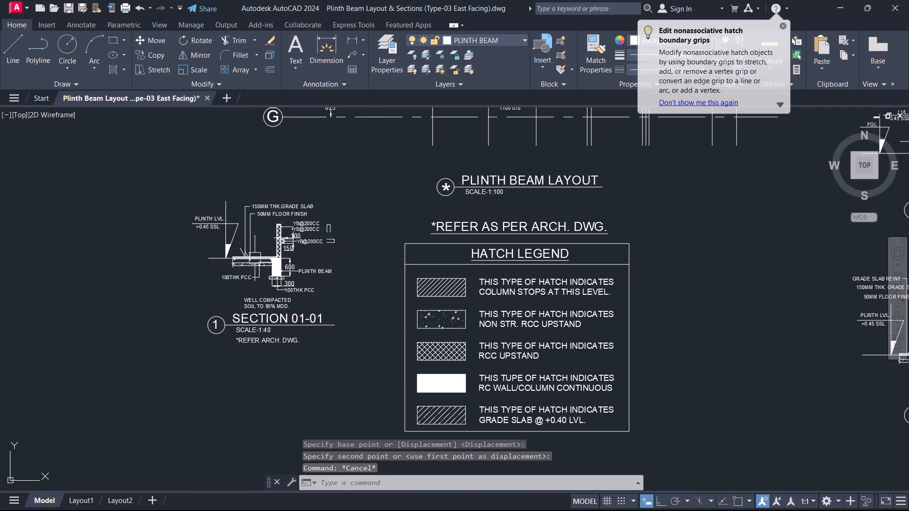
# Move the whole SECTION 04-04 detail with its title left and slightly up, closer to the hatch legend.
pyautogui.scroll(-4, 247, 274)
pyautogui.scroll(2, 328, 306)
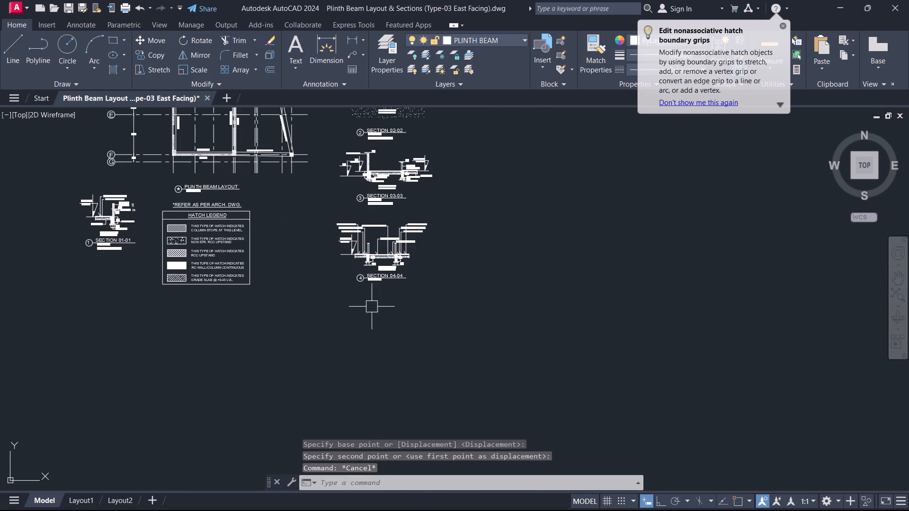
pyautogui.moveTo(423, 300); pyautogui.dragTo(417, 296)
pyautogui.click(323, 216)
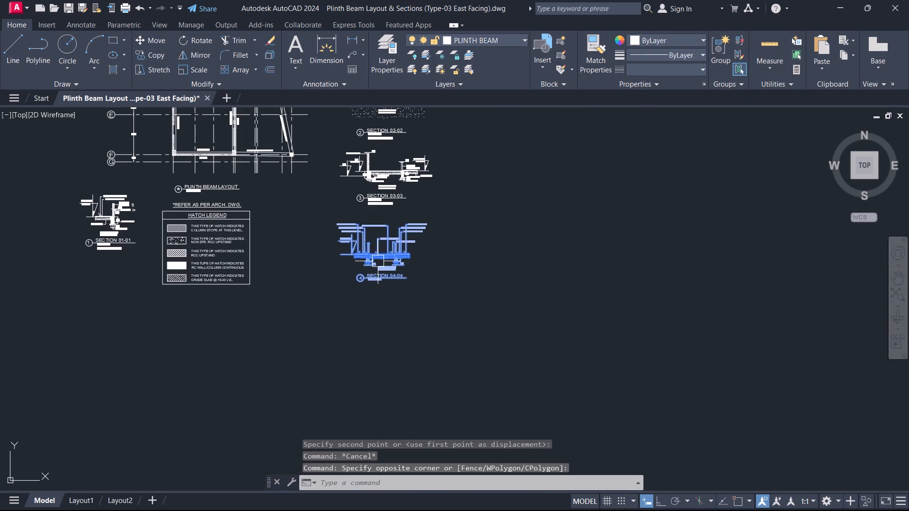
pyautogui.write('M')
pyautogui.press('space')
pyautogui.click(378, 262)
pyautogui.click(318, 253)
pyautogui.press('Escape')
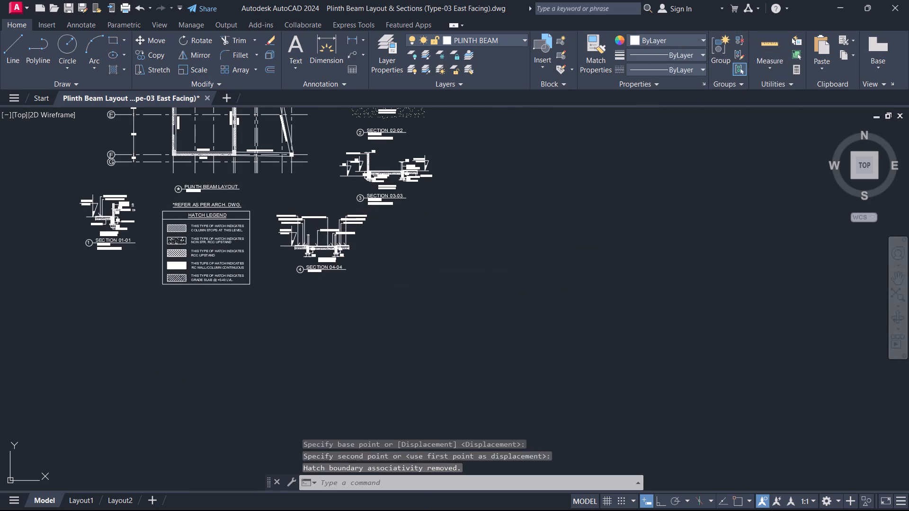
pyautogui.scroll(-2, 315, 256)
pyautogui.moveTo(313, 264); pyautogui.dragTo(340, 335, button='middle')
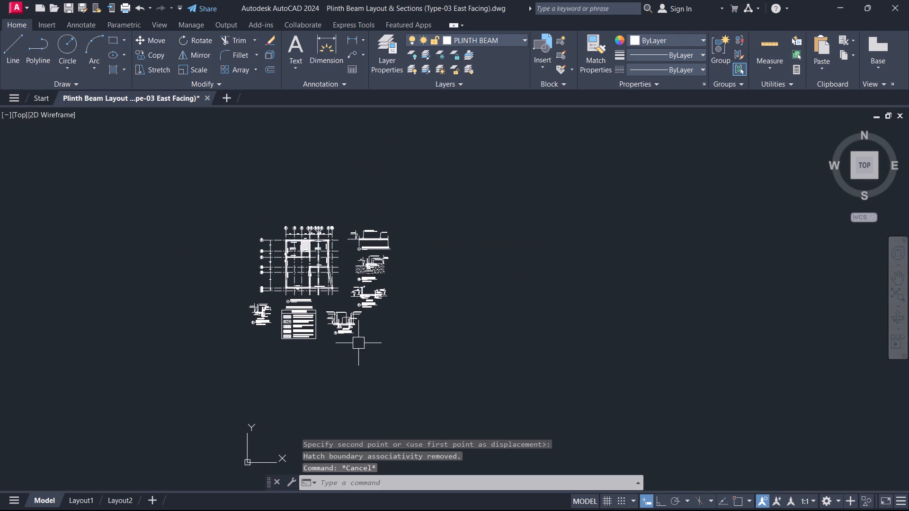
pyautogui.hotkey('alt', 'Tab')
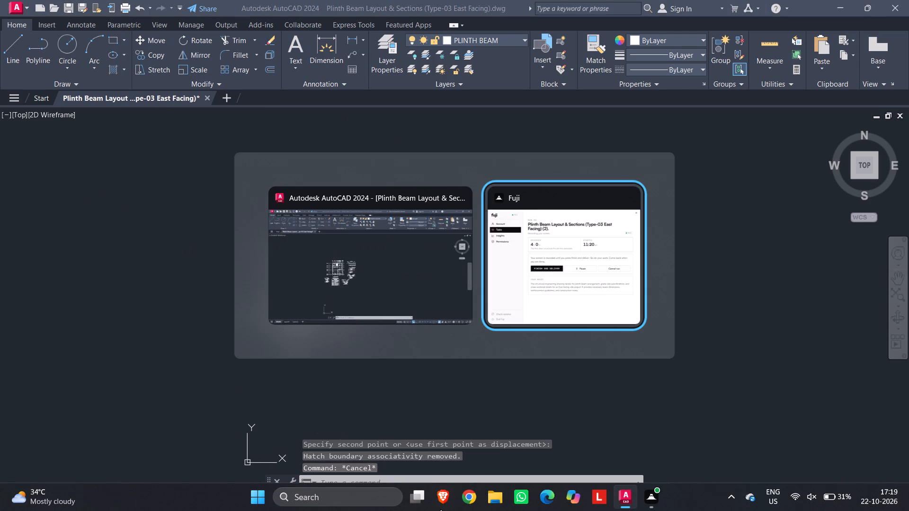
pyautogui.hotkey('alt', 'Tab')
# Find the stray object on layer 0 far above the plinth beam drawings and delete it.
pyautogui.scroll(3, 296, 301)
pyautogui.middleClick(296, 301)
pyautogui.middleClick(296, 301)
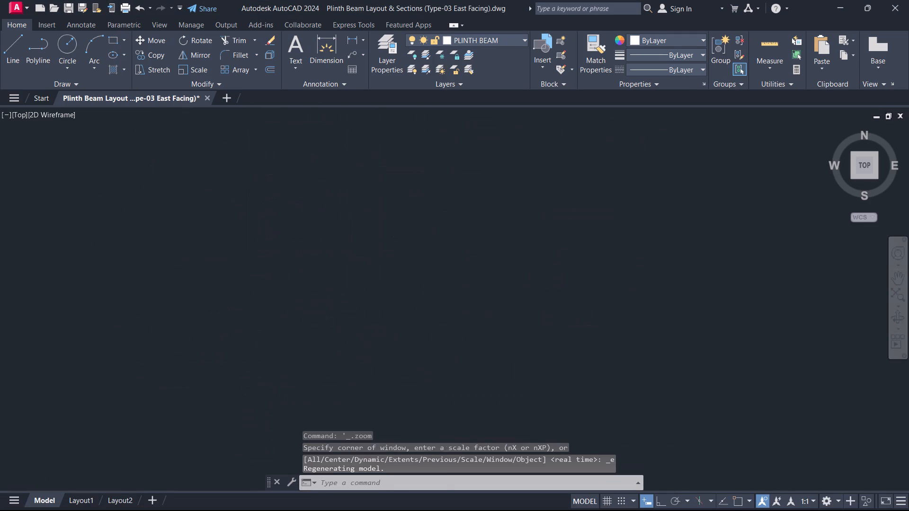
pyautogui.moveTo(453, 388); pyautogui.dragTo(415, 249, button='middle')
pyautogui.scroll(1, 409, 253)
pyautogui.scroll(-3, 410, 255)
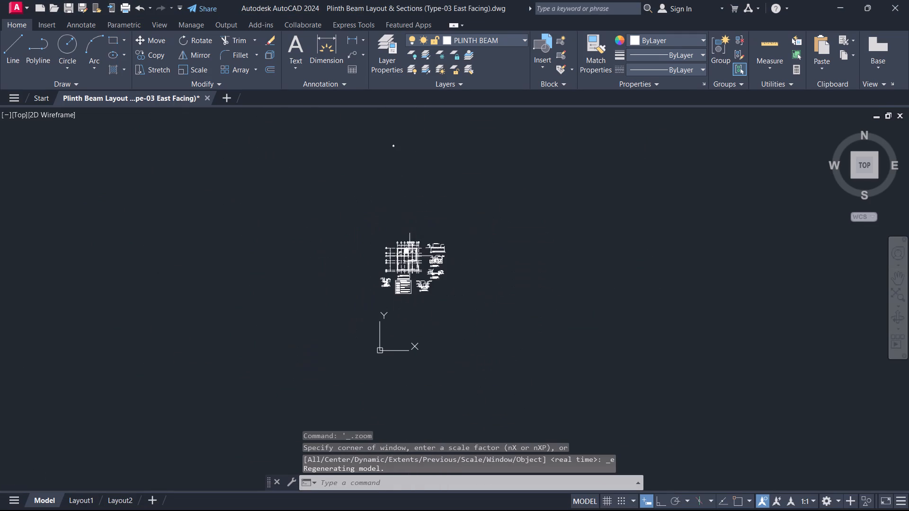
pyautogui.middleClick(397, 190)
pyautogui.middleClick(397, 190)
pyautogui.moveTo(396, 147); pyautogui.dragTo(387, 229, button='middle')
pyautogui.scroll(2, 407, 232)
pyautogui.click(417, 183)
pyautogui.click(315, 151)
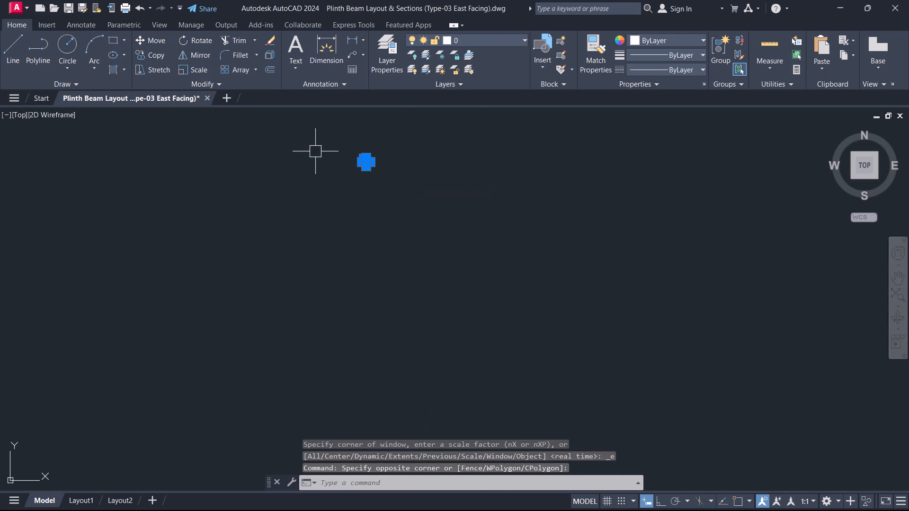
pyautogui.press('Delete')
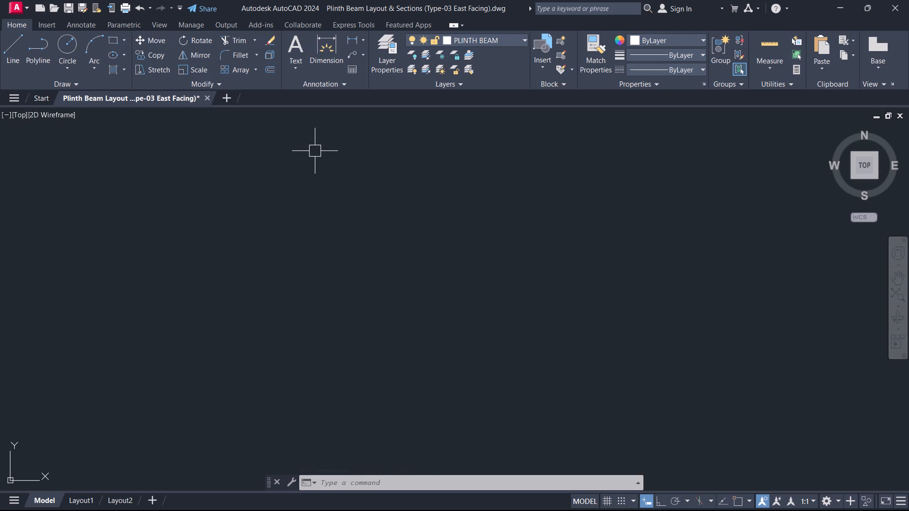
# Open the plot settings for model space and set the paper size to ISO A1 (841.00 x 594.00 MM).
pyautogui.scroll(-5, 535, 194)
pyautogui.scroll(2, 537, 304)
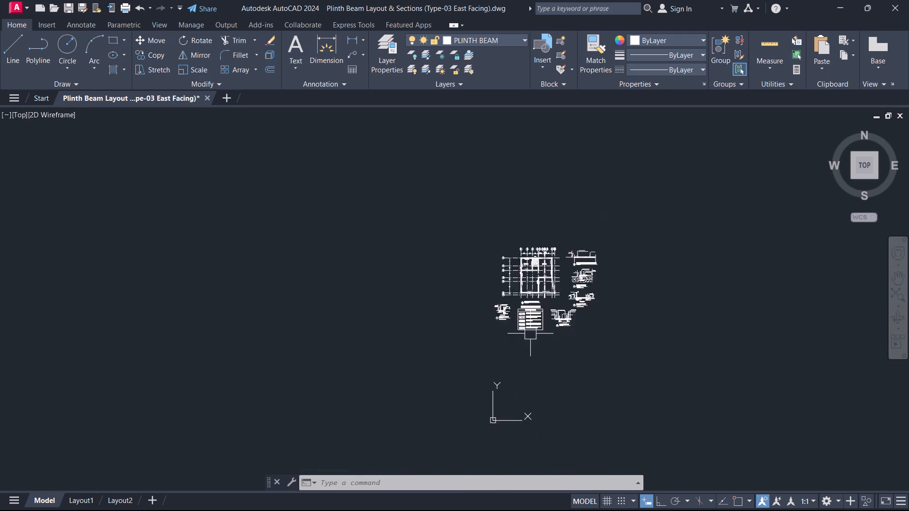
pyautogui.scroll(2, 530, 335)
pyautogui.moveTo(526, 337); pyautogui.dragTo(369, 404, button='middle')
pyautogui.write('DW')
pyautogui.press('space')
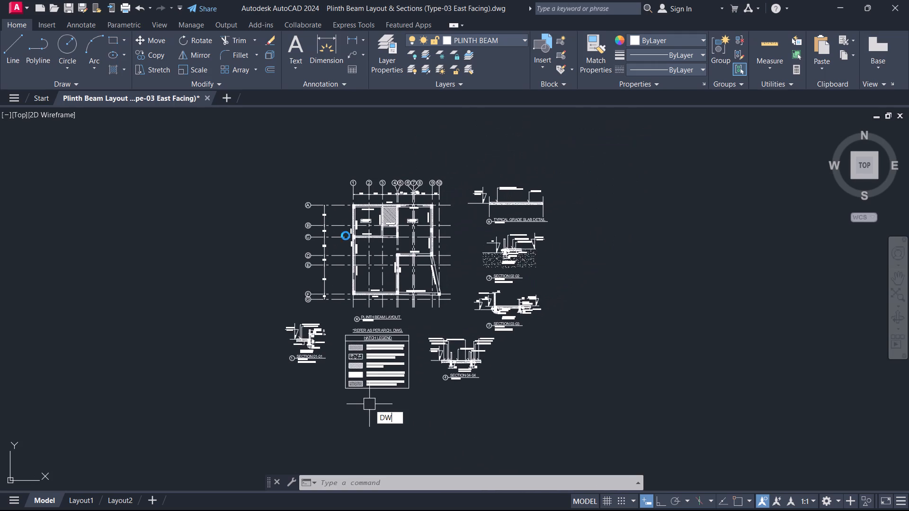
pyautogui.click(356, 261)
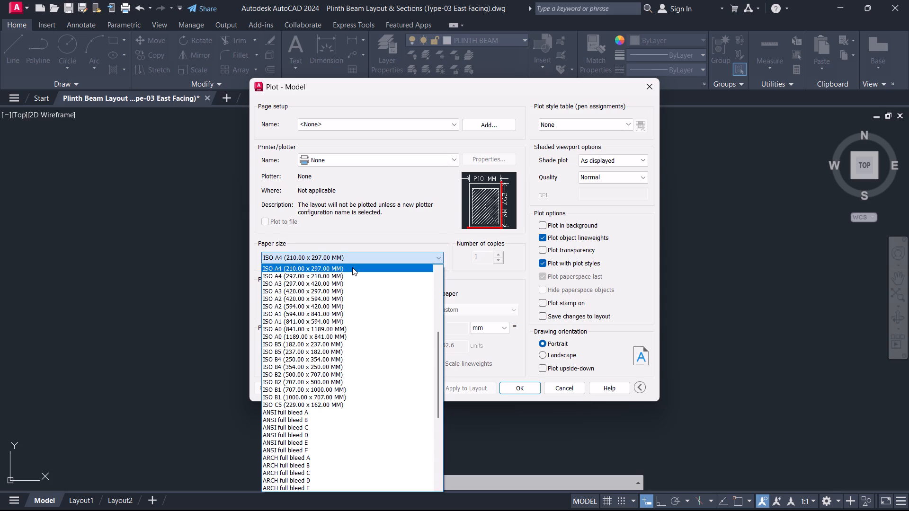
pyautogui.click(346, 315)
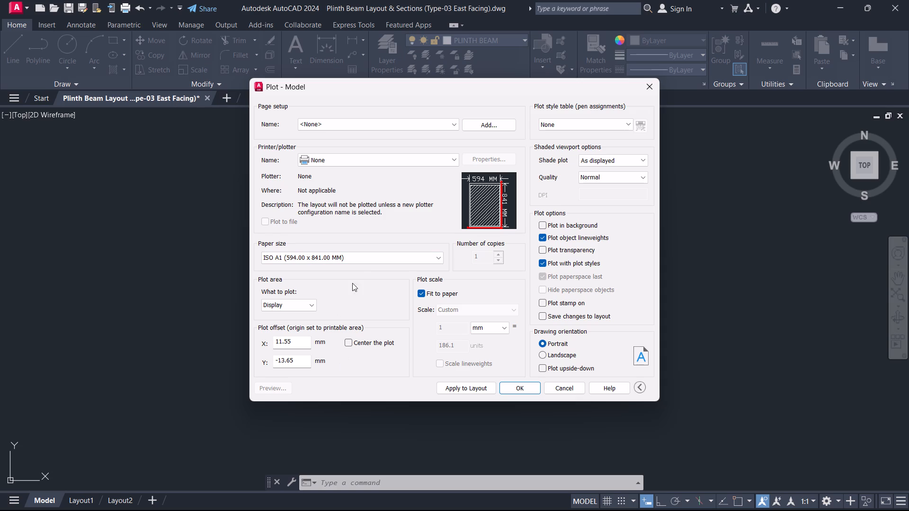
pyautogui.click(357, 263)
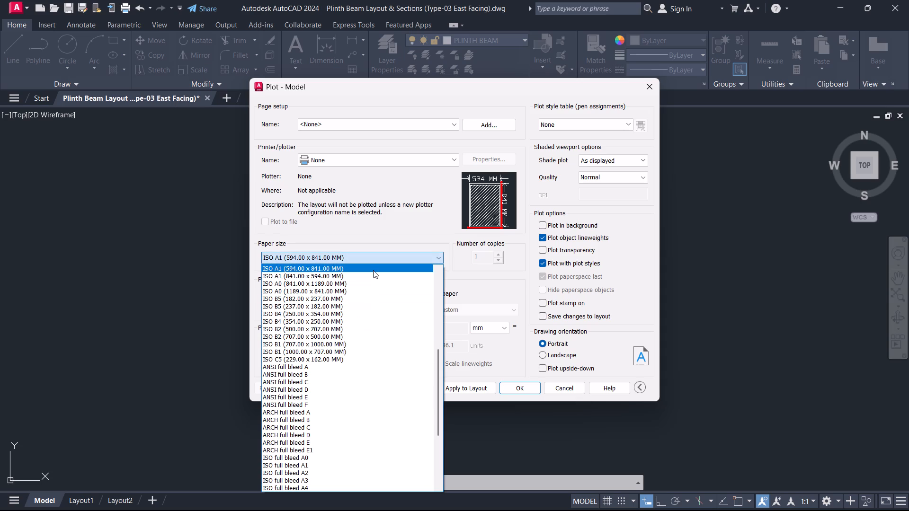
pyautogui.click(370, 275)
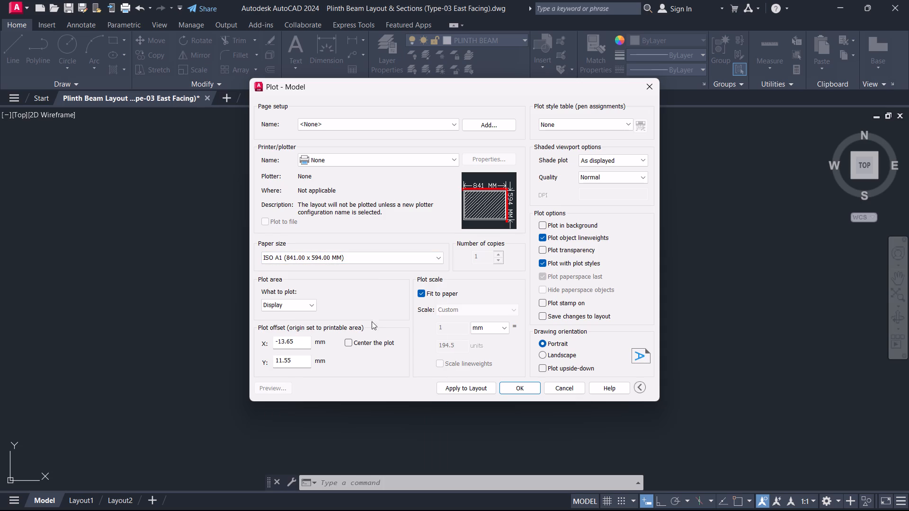
# Choose DWG To PDF.pc3 as the plotter.
pyautogui.click(310, 304)
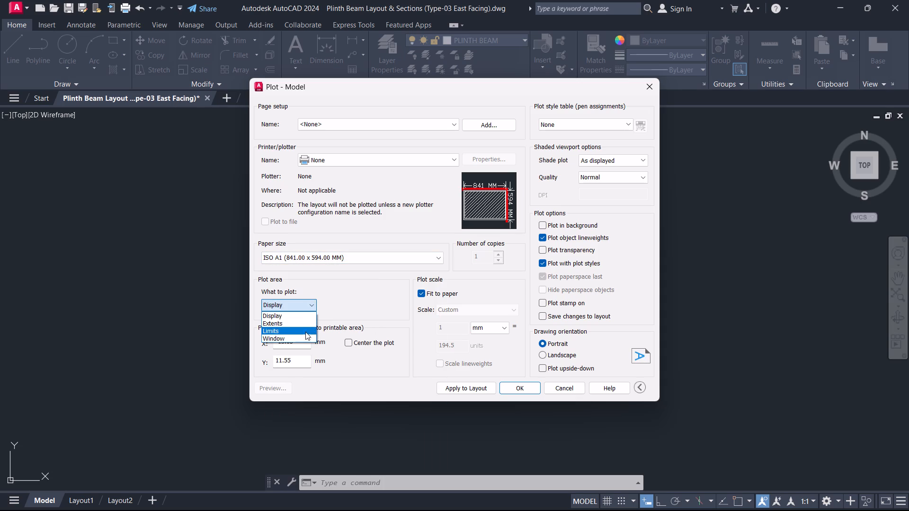
pyautogui.click(350, 165)
pyautogui.click(356, 164)
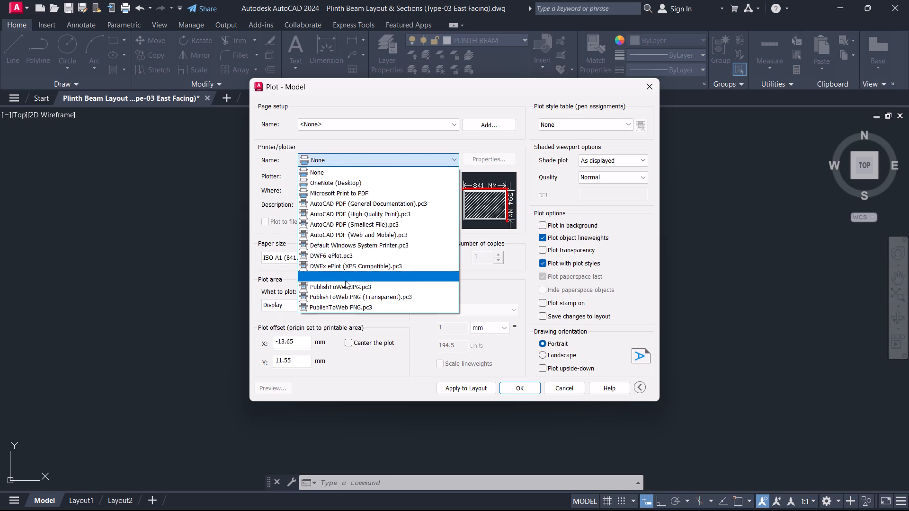
pyautogui.click(345, 281)
# Set the plot area to a window enclosing the plinth beam layout, all sections and the hatch legend.
pyautogui.click(312, 304)
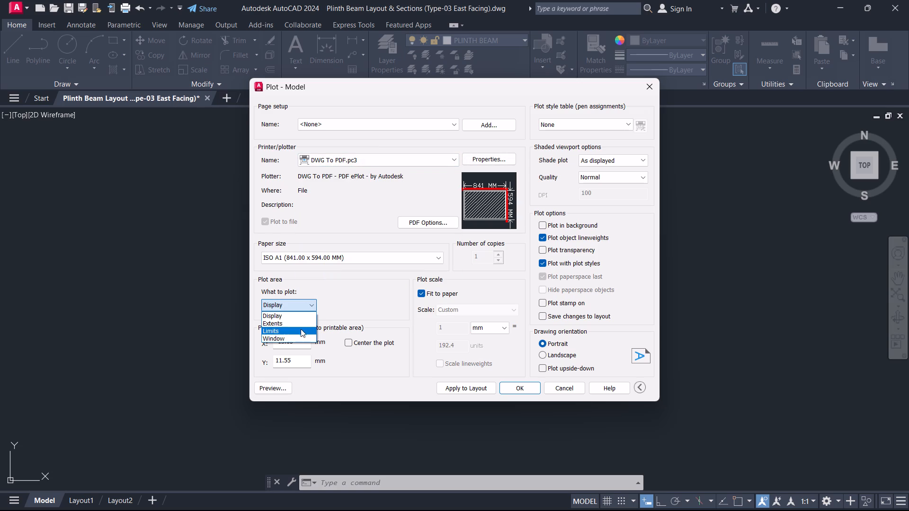
pyautogui.click(297, 337)
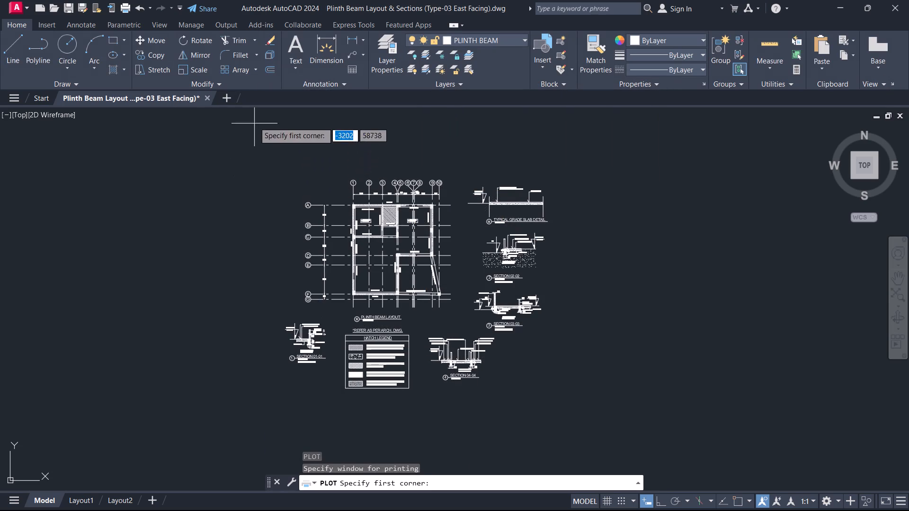
pyautogui.click(271, 175)
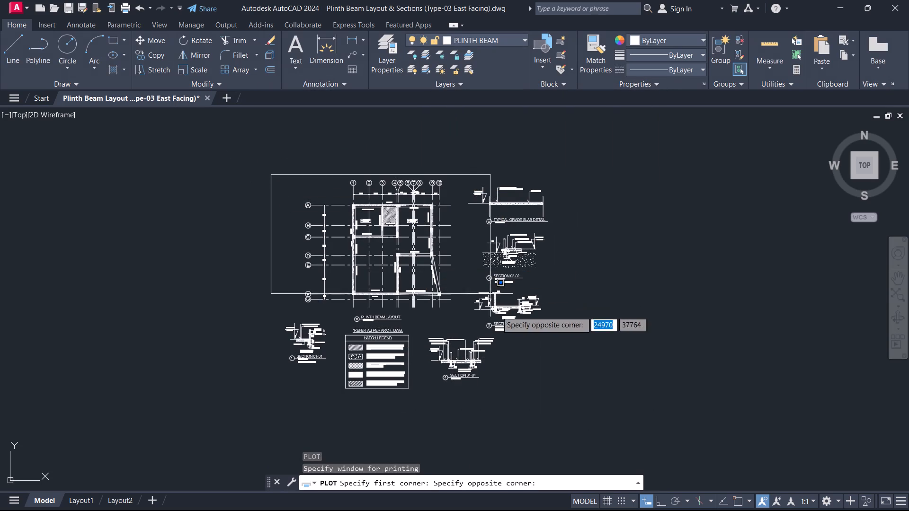
pyautogui.click(552, 393)
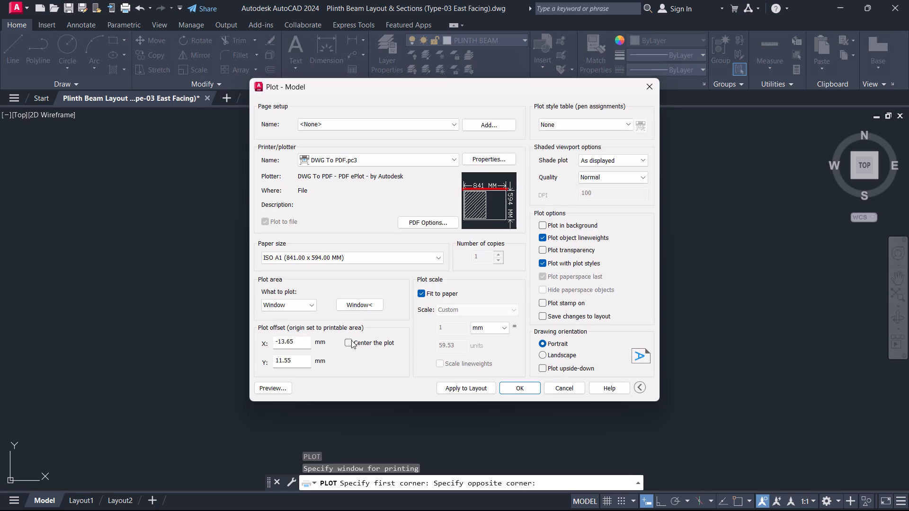
# Centre the plot on the sheet and set the drawing orientation to landscape.
pyautogui.click(351, 344)
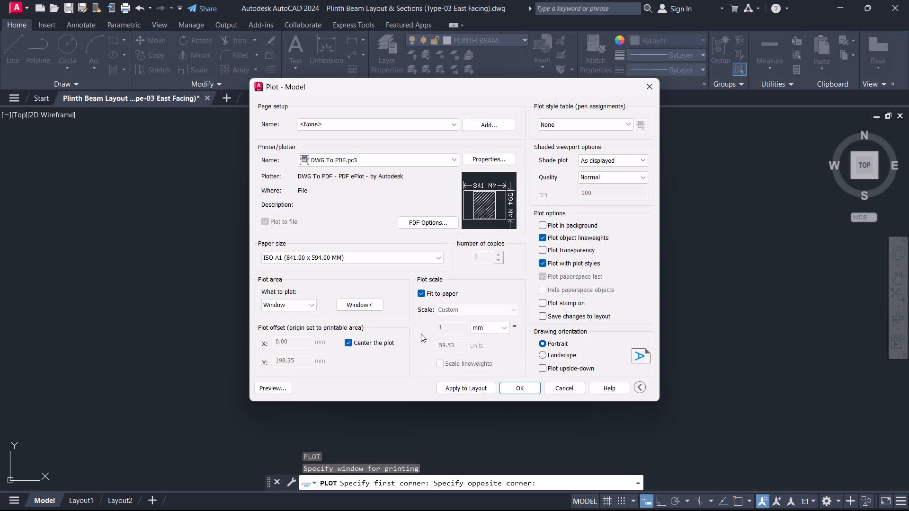
pyautogui.click(549, 354)
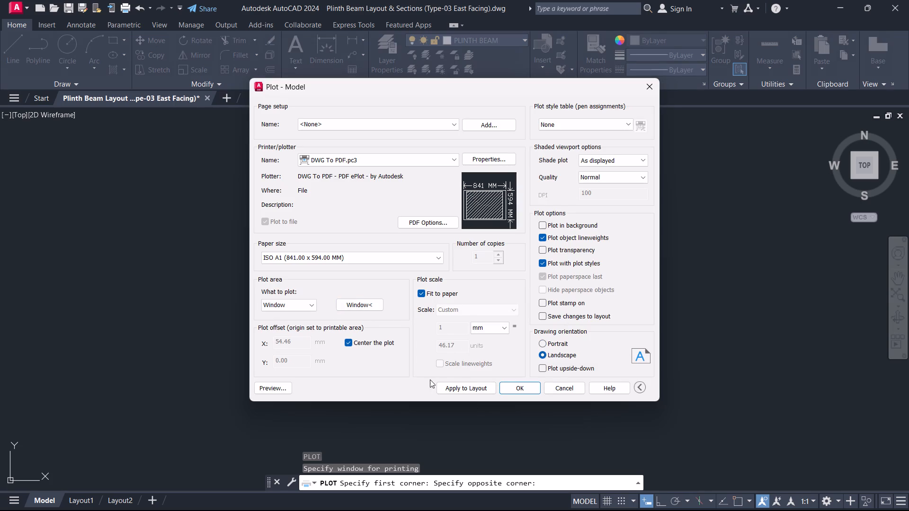
# Set the shade plot to Legacy wireframe and apply the plot settings to the layout.
pyautogui.click(601, 163)
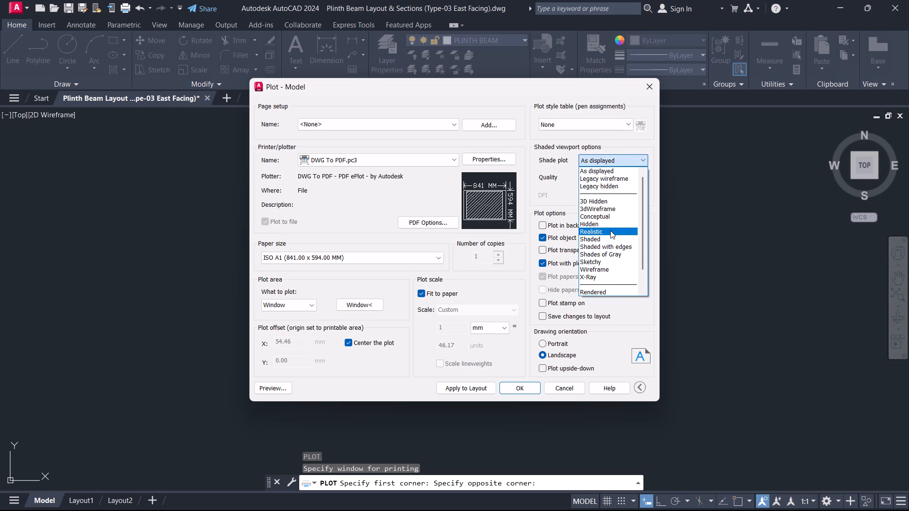
pyautogui.click(619, 173)
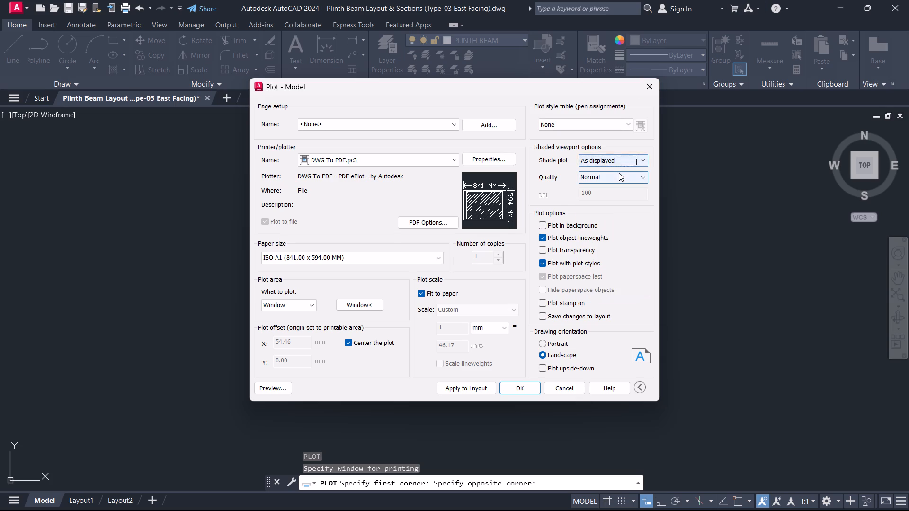
pyautogui.click(615, 158)
pyautogui.click(610, 176)
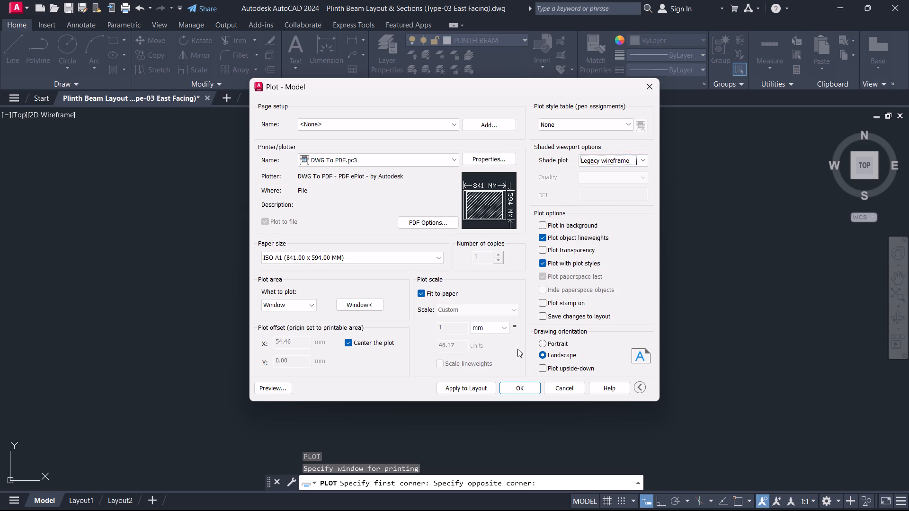
pyautogui.click(470, 389)
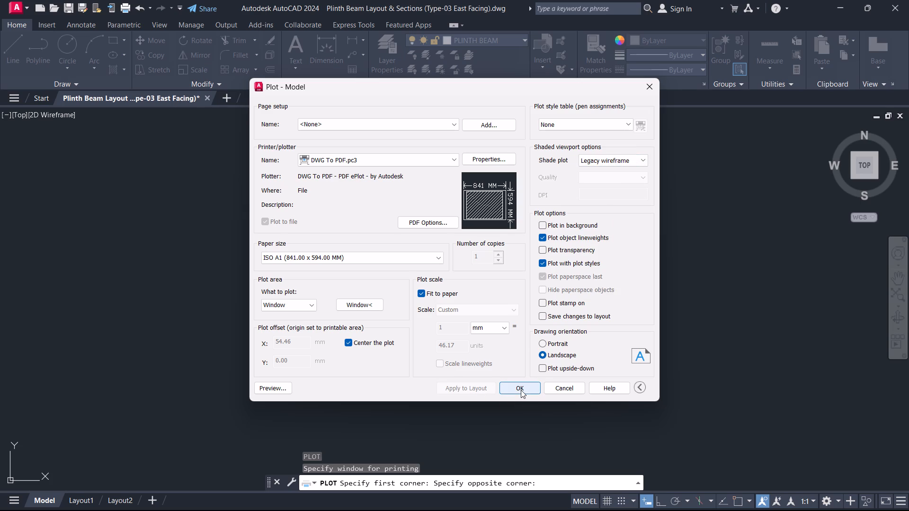
# Plot to Plinth Beam Layout & Sections (Type-03 East Facing)-Model.pdf in the desktop's SYMBIOSIS SOLUTIONS INTERSHIP folder, overwriting the existing file.
pyautogui.click(521, 390)
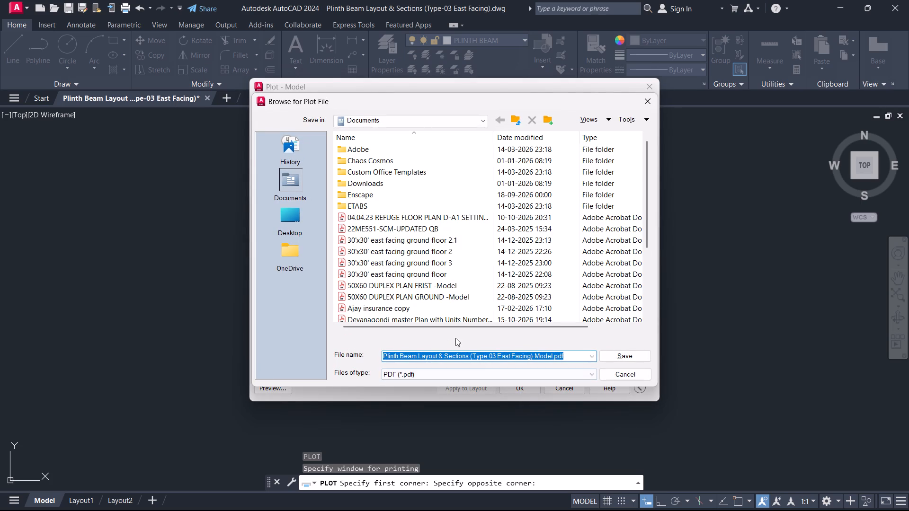
pyautogui.click(293, 264)
pyautogui.click(292, 225)
pyautogui.scroll(-1, 390, 256)
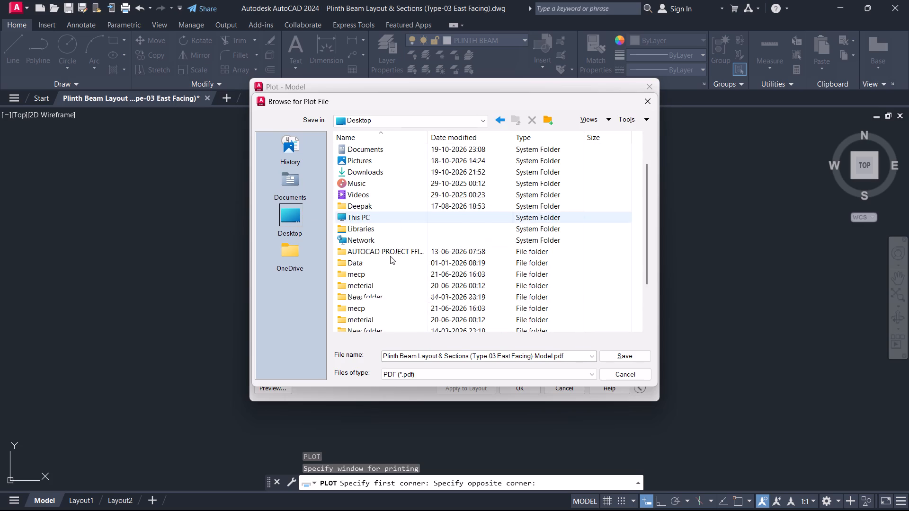
pyautogui.scroll(-2, 390, 256)
pyautogui.doubleClick(397, 273)
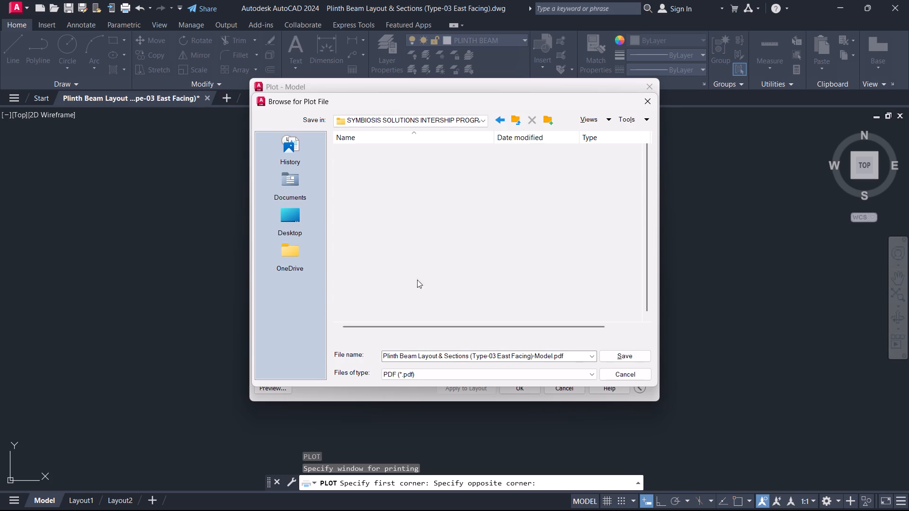
pyautogui.click(624, 355)
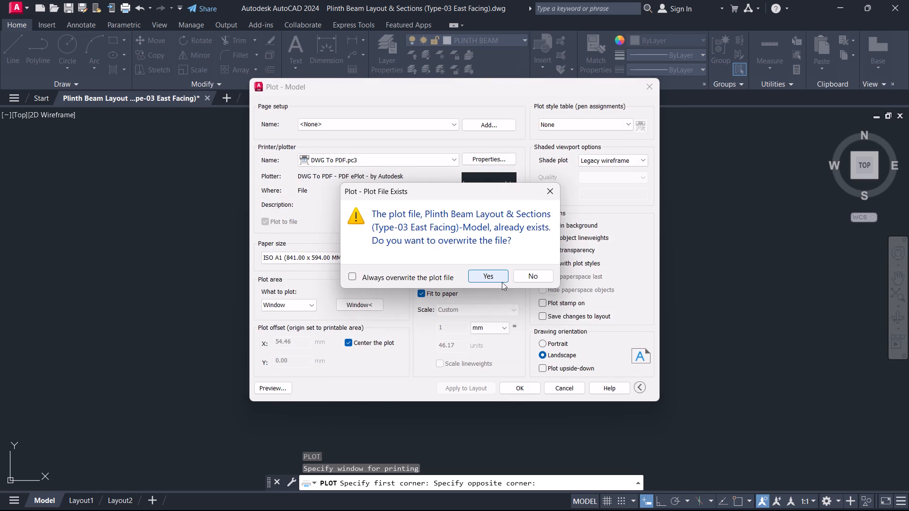
pyautogui.click(501, 281)
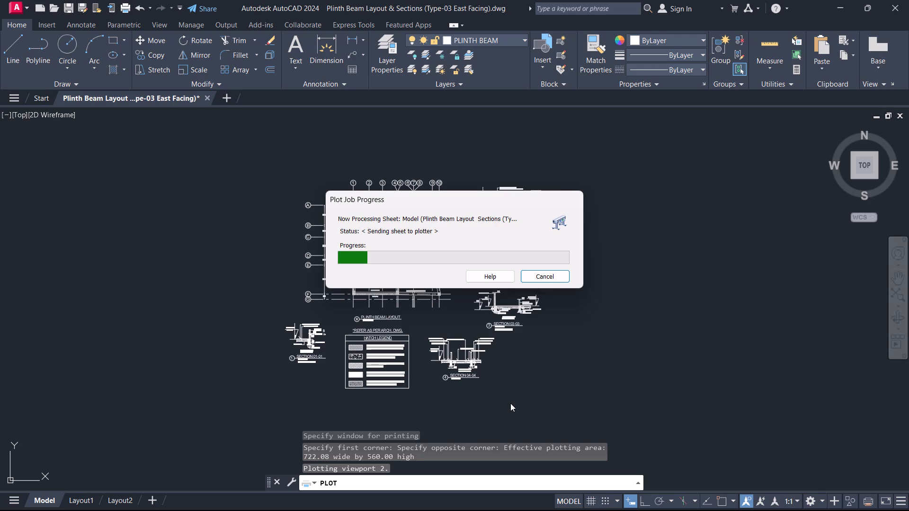
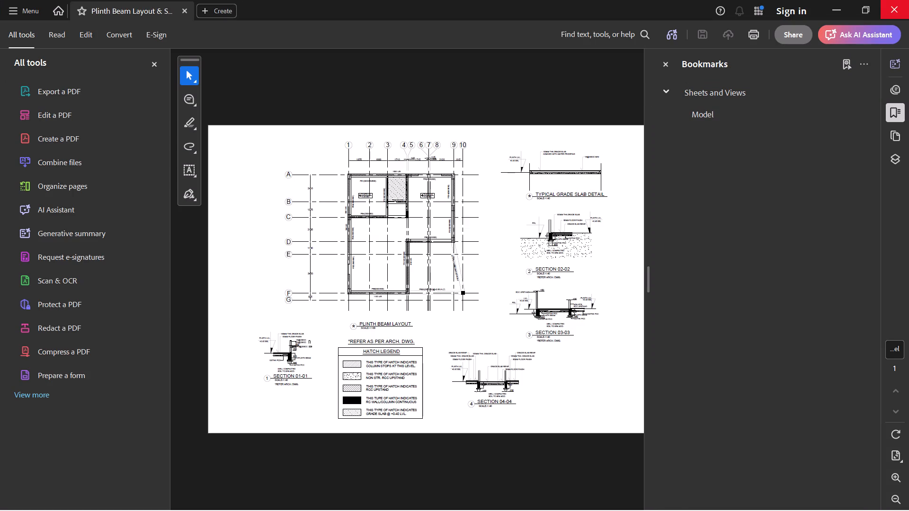
# Close the plotted plinth beam PDF and save the Plinth Beam Layout & Sections drawing in AutoCAD.
pyautogui.click(908, 0)
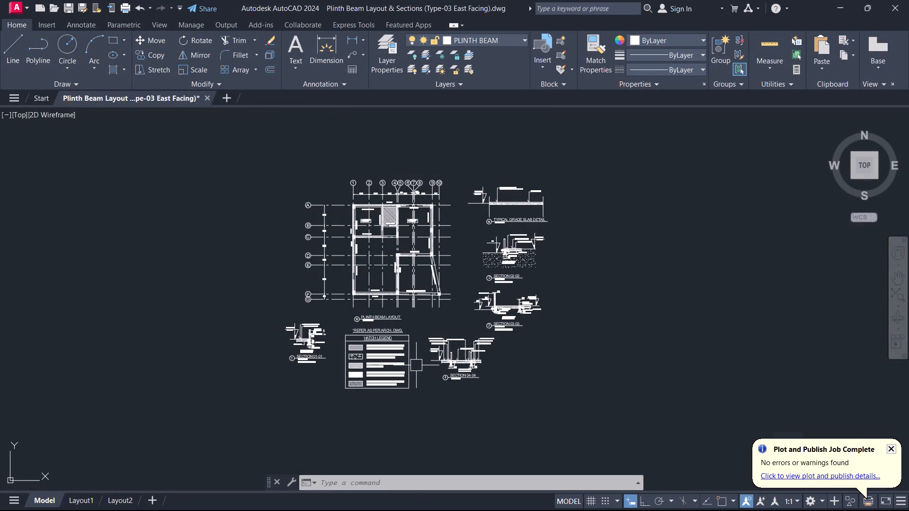
pyautogui.hotkey('ctrl', 's')
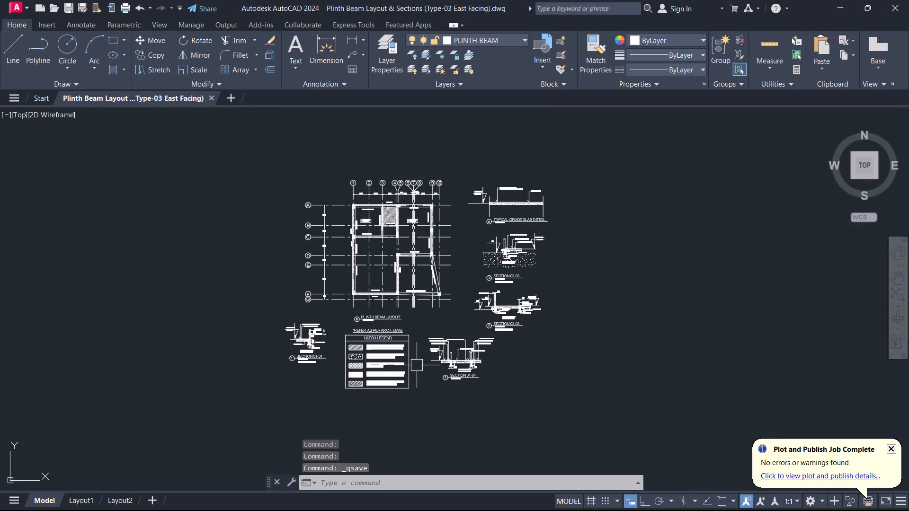
# Turn off command log file recording with LOGFILEOFF.
pyautogui.write('LOG')
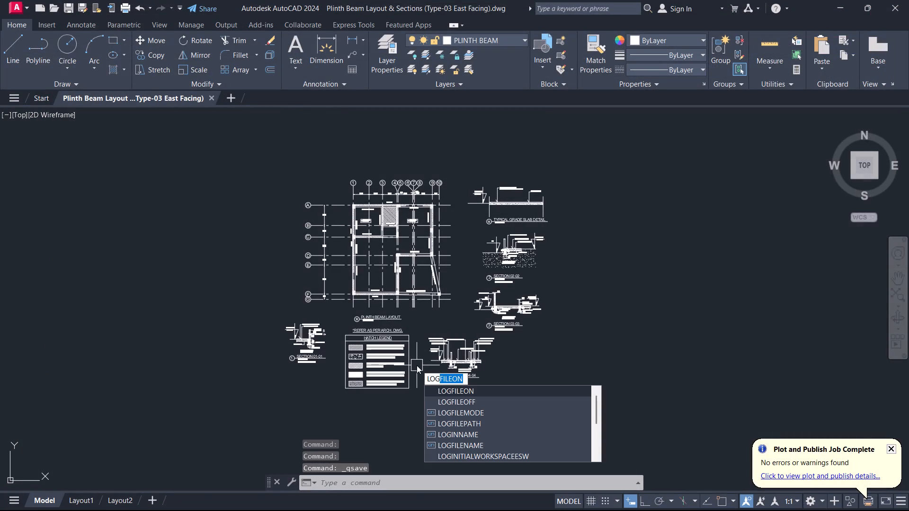
pyautogui.press('Down')
pyautogui.press('Return')
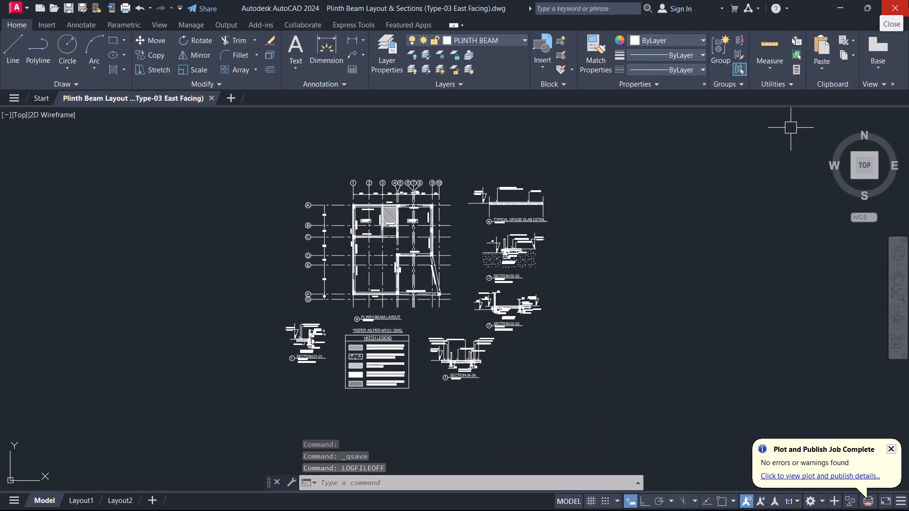
# Close the CAD application along with the saved plinth beam drawing.
pyautogui.click(908, 0)
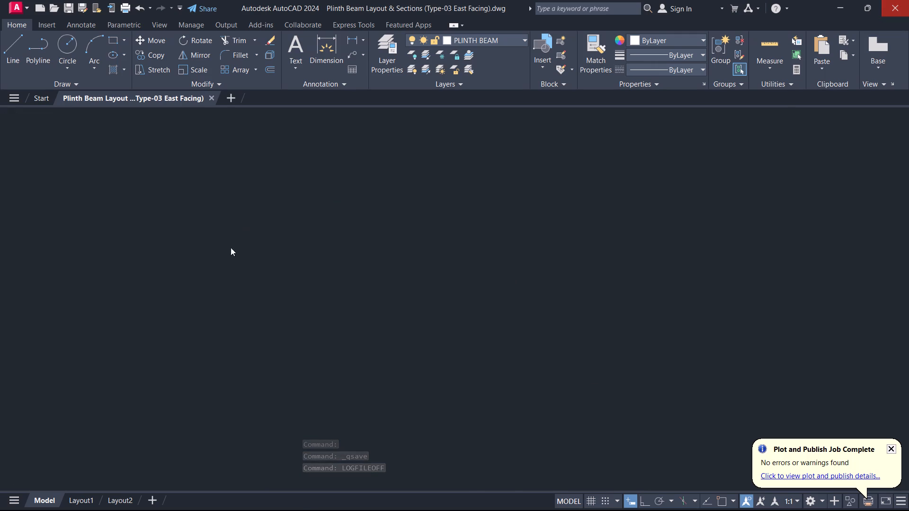